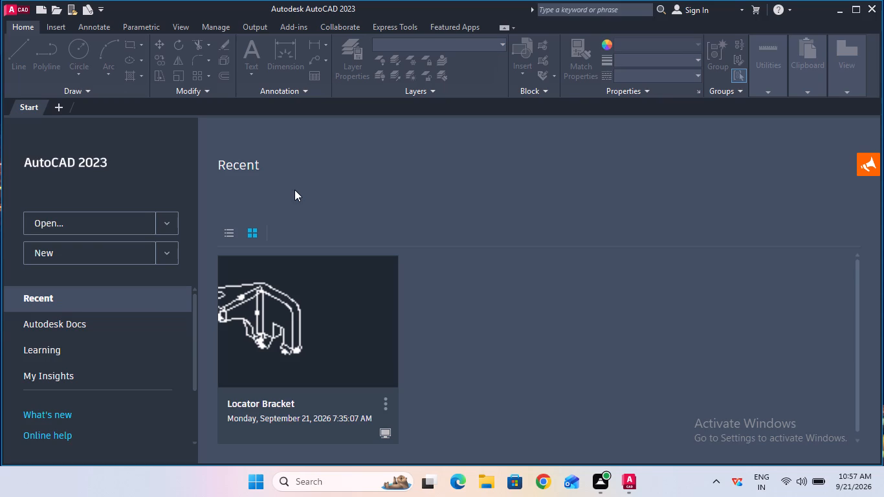
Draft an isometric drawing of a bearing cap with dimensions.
Create a new drawing from the acad.dwt template.
{"action": "left_click", "coordinate": [135, 255]}
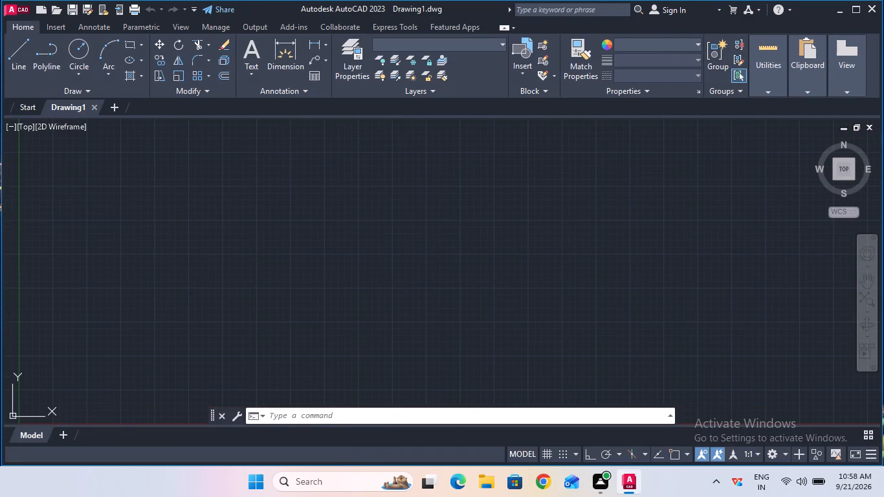
Turn on log file recording with the LOGFILEON command.
{"action": "left_click", "coordinate": [404, 414]}
{"action": "type", "text": "lo"}
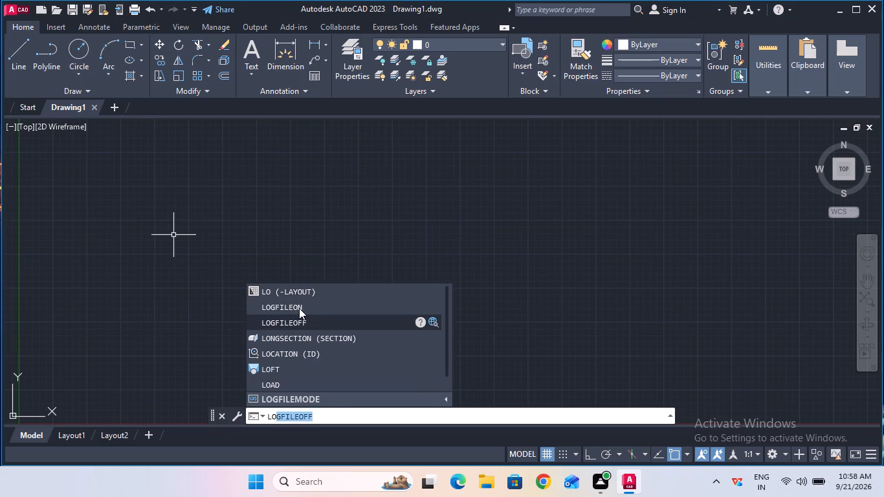
{"action": "left_click", "coordinate": [299, 308]}
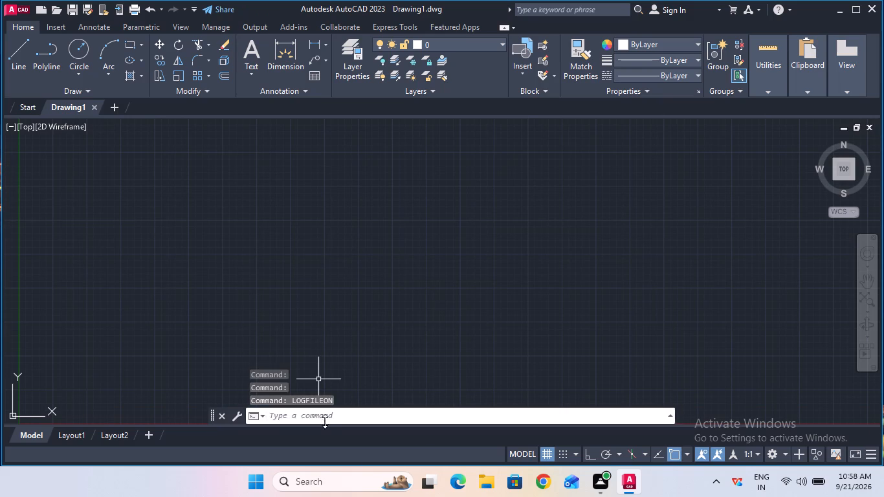
Configure the drawing units to length precision 0 and an insertion scale in millimeters.
{"action": "left_click", "coordinate": [324, 417]}
{"action": "type", "text": "unit"}
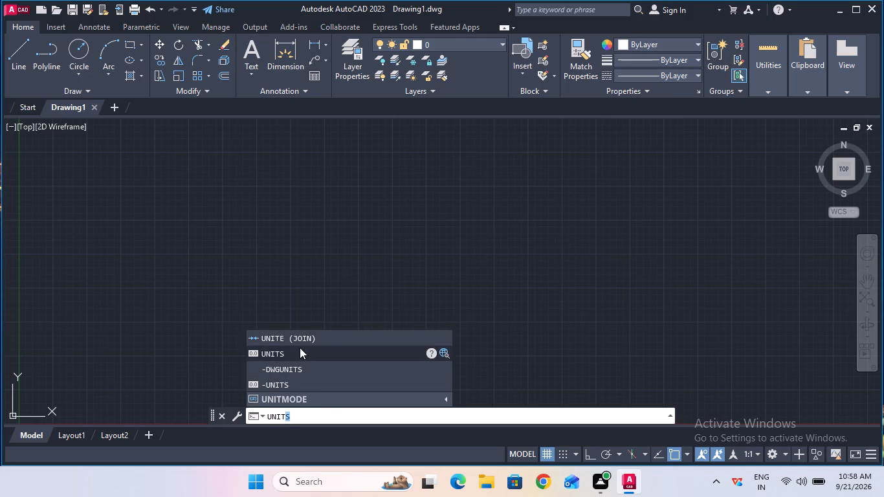
{"action": "left_click", "coordinate": [300, 348]}
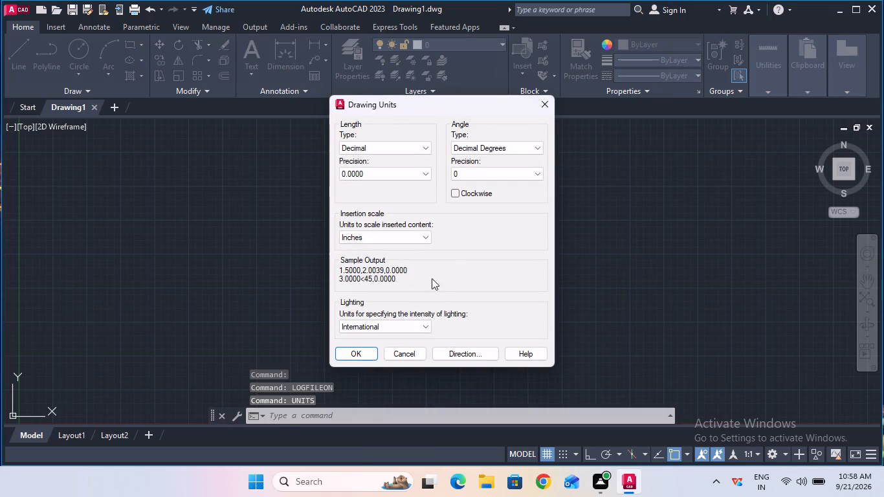
{"action": "left_click", "coordinate": [419, 174]}
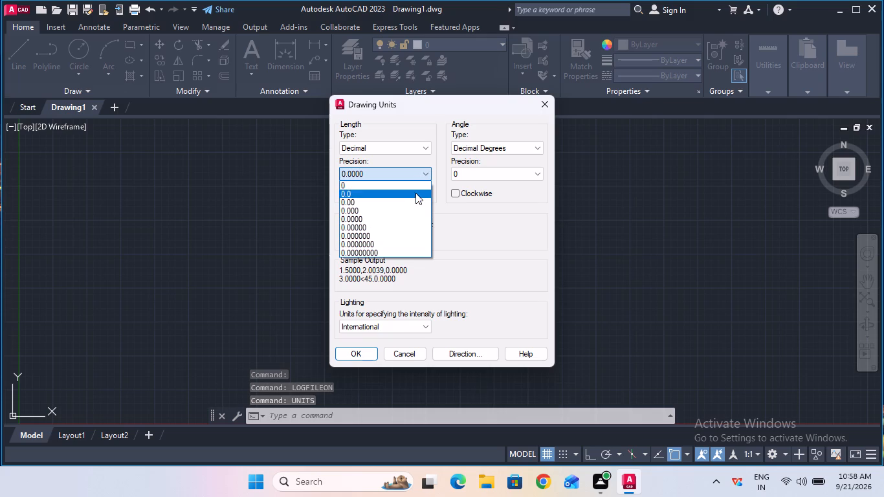
{"action": "left_click", "coordinate": [416, 186]}
{"action": "left_click", "coordinate": [414, 236]}
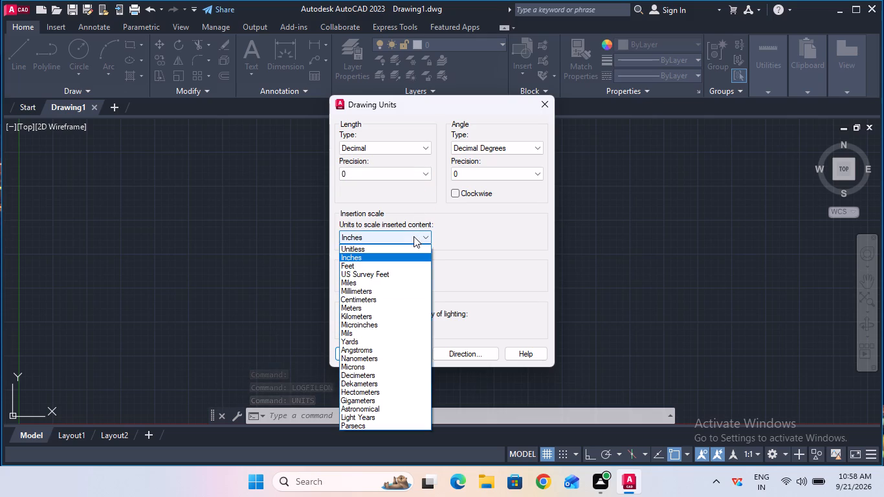
{"action": "left_click", "coordinate": [406, 288]}
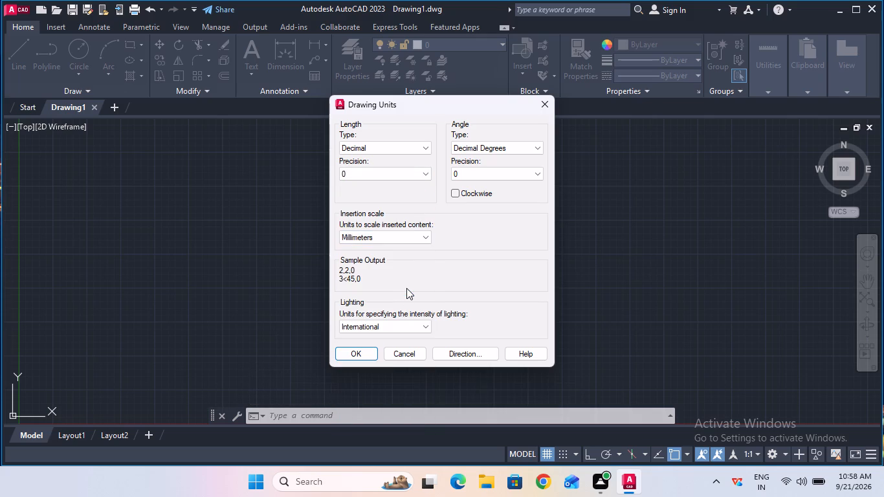
{"action": "left_click", "coordinate": [371, 347]}
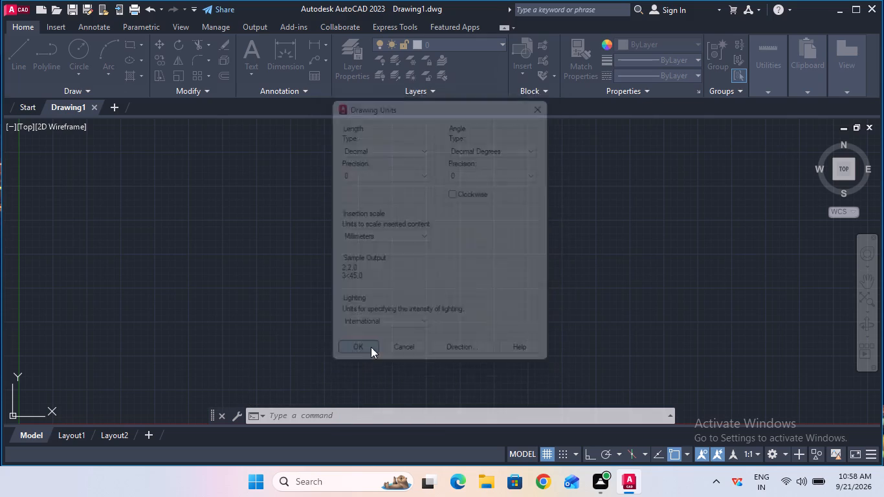
Modify the Standard dimension style's primary units so linear dimensions use precision 0.
{"action": "left_click", "coordinate": [353, 412]}
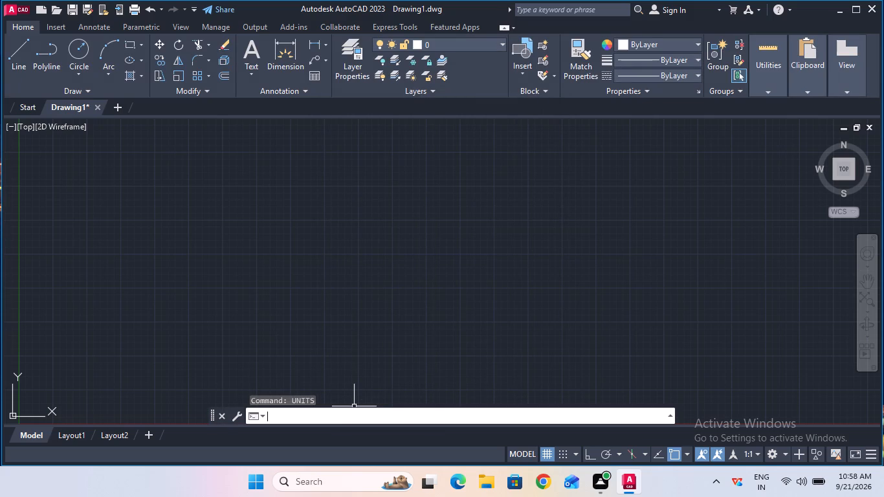
{"action": "key", "text": "d"}
{"action": "key", "text": "Return"}
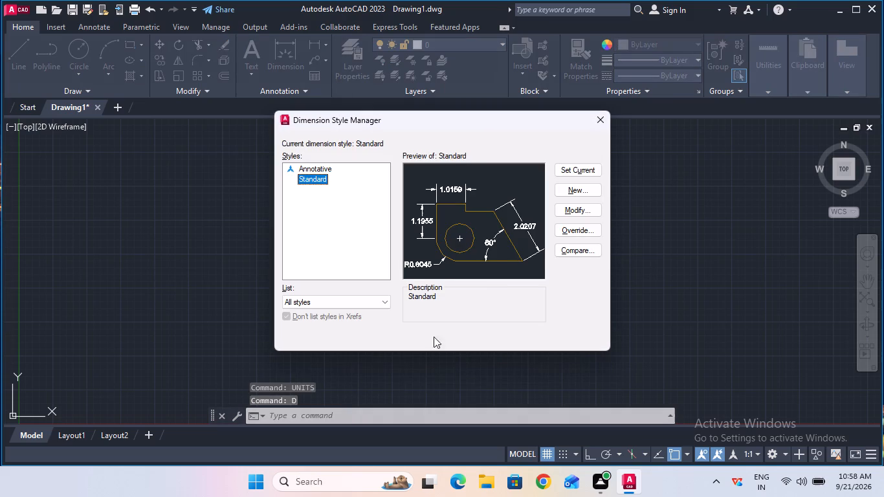
{"action": "left_click", "coordinate": [569, 209]}
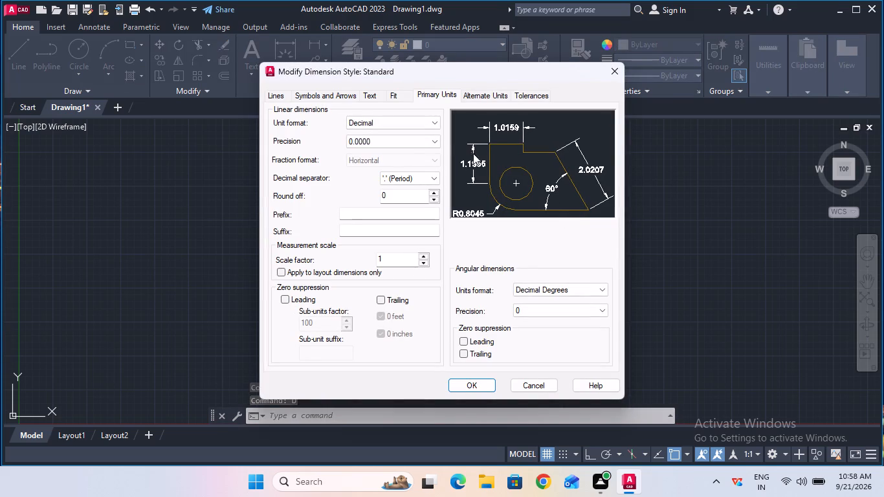
{"action": "left_click", "coordinate": [411, 144]}
{"action": "left_click", "coordinate": [412, 152]}
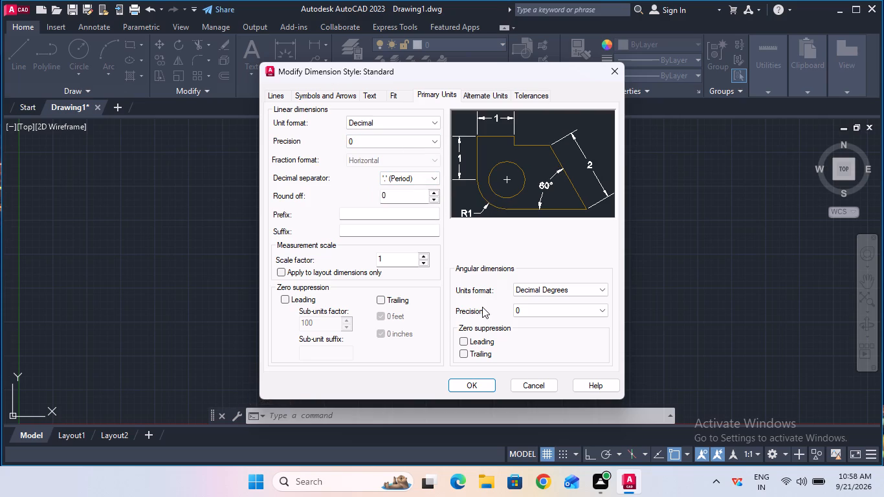
Set the Standard dimension style's text height to 6 and text alignment to ISO standard, and make the style current.
{"action": "left_click", "coordinate": [378, 94]}
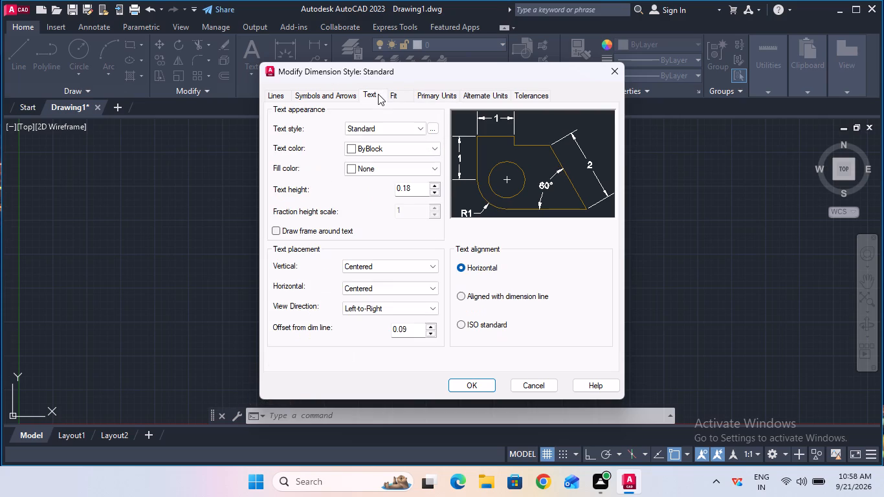
{"action": "left_click", "coordinate": [413, 184]}
{"action": "key", "text": "BackSpace"}
{"action": "key", "text": "BackSpace"}
{"action": "key", "text": "BackSpace"}
{"action": "key", "text": "BackSpace"}
{"action": "key", "text": "BackSpace"}
{"action": "key", "text": "BackSpace"}
{"action": "key", "text": "BackSpace"}
{"action": "key", "text": "BackSpace"}
{"action": "key", "text": "BackSpace"}
{"action": "key", "text": "BackSpace"}
{"action": "key", "text": "BackSpace"}
{"action": "key", "text": "BackSpace"}
{"action": "key", "text": "BackSpace"}
{"action": "key", "text": "BackSpace"}
{"action": "key", "text": "BackSpace"}
{"action": "key", "text": "BackSpace"}
{"action": "key", "text": "BackSpace"}
{"action": "key", "text": "BackSpace"}
{"action": "key", "text": "BackSpace"}
{"action": "key", "text": "BackSpace"}
{"action": "key", "text": "6"}
{"action": "left_click", "coordinate": [459, 321]}
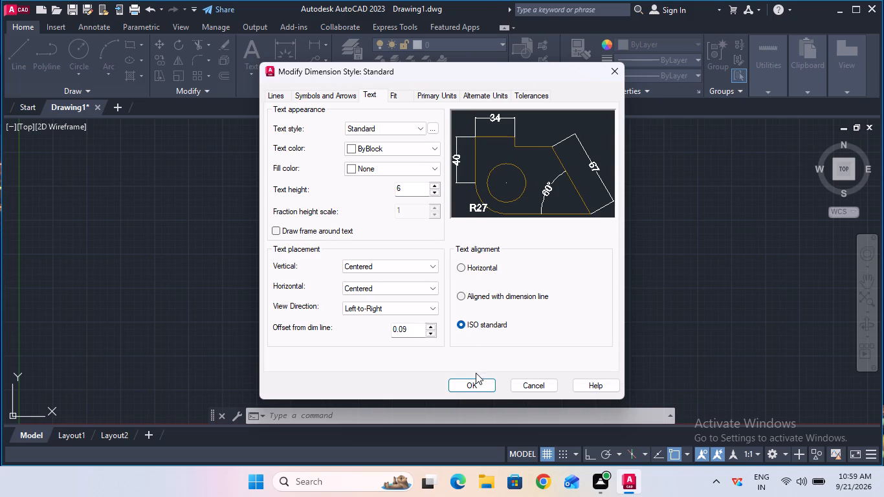
{"action": "left_click", "coordinate": [476, 387]}
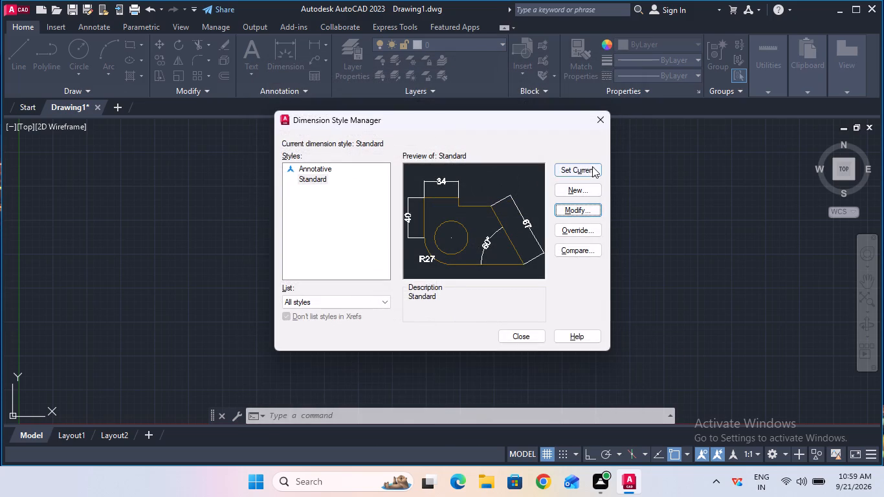
{"action": "left_click", "coordinate": [591, 168]}
{"action": "left_click", "coordinate": [523, 342]}
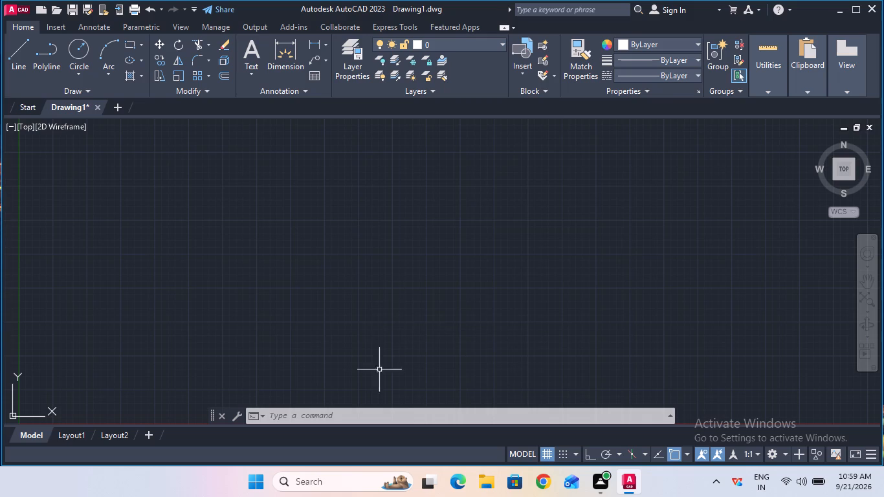
Set the model space limits with the lower left corner at 0,0 and the upper right corner at 100,100.
{"action": "left_click", "coordinate": [367, 414]}
{"action": "type", "text": "li"}
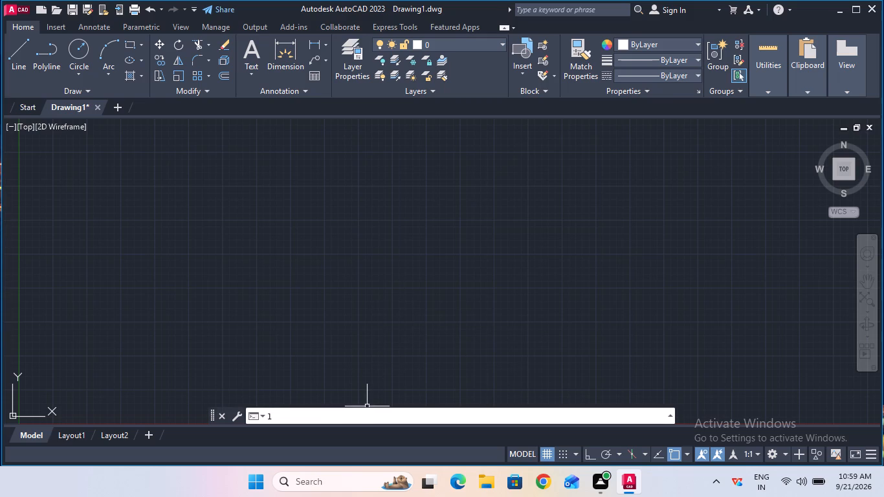
{"action": "key", "text": "m"}
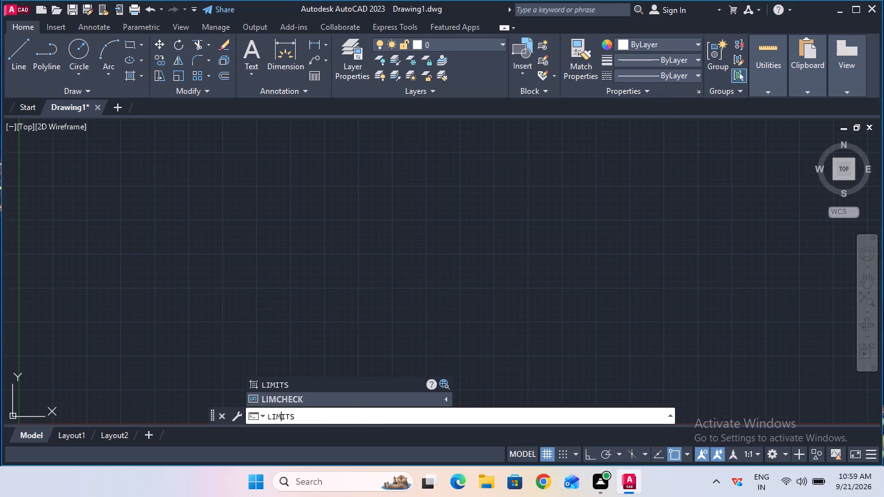
{"action": "left_click", "coordinate": [332, 386]}
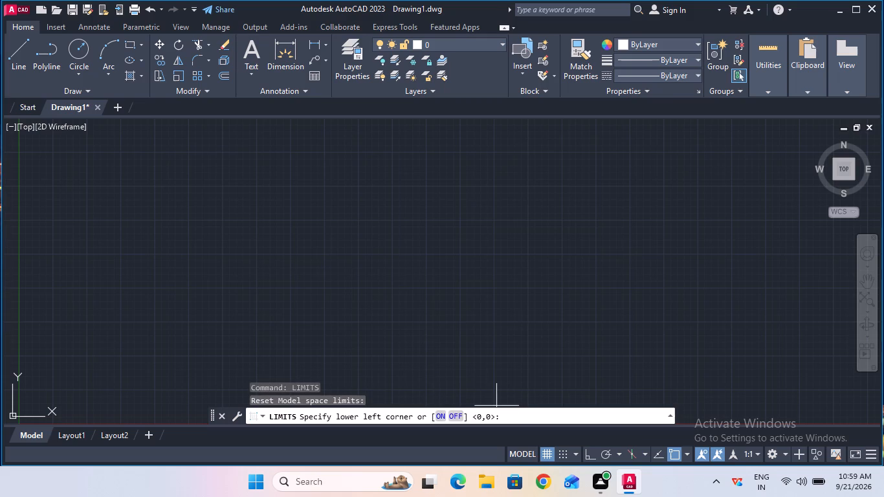
{"action": "left_click", "coordinate": [523, 414]}
{"action": "type", "text": "0,0"}
{"action": "key", "text": "Return"}
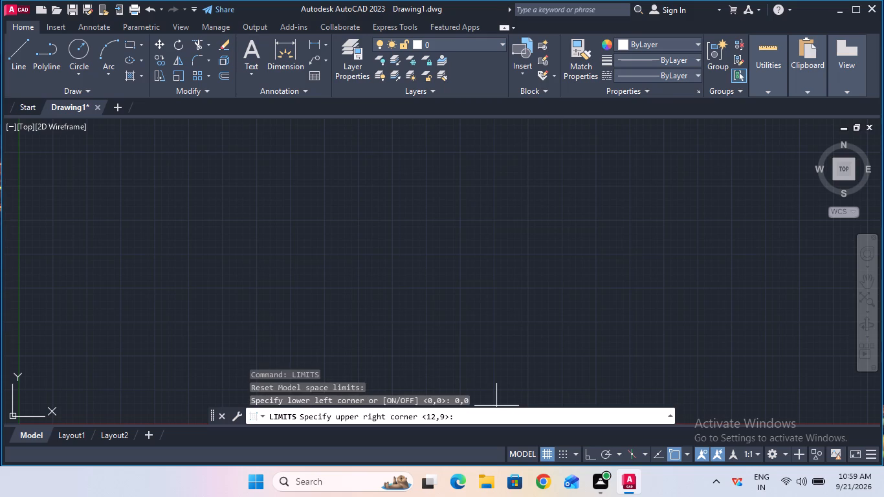
{"action": "type", "text": "100,100"}
{"action": "key", "text": "Return"}
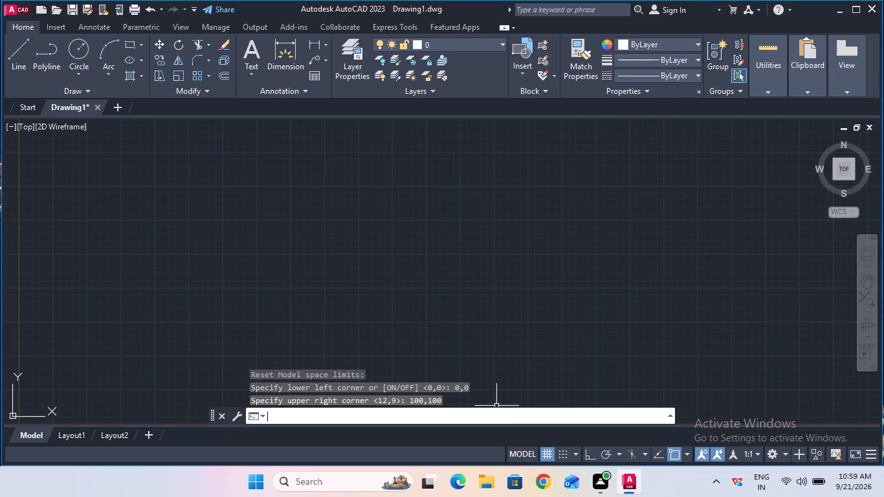
{"action": "key", "text": "z"}
{"action": "key", "text": "Return"}
{"action": "key", "text": "a"}
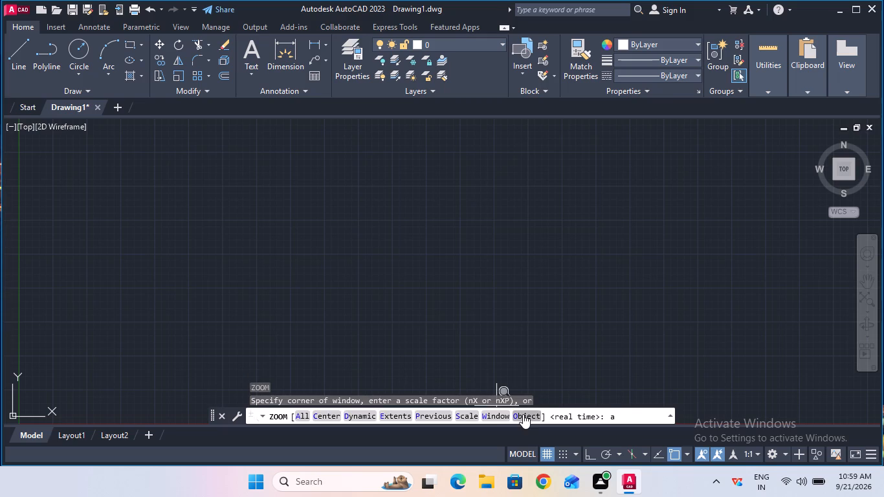
{"action": "key", "text": "Return"}
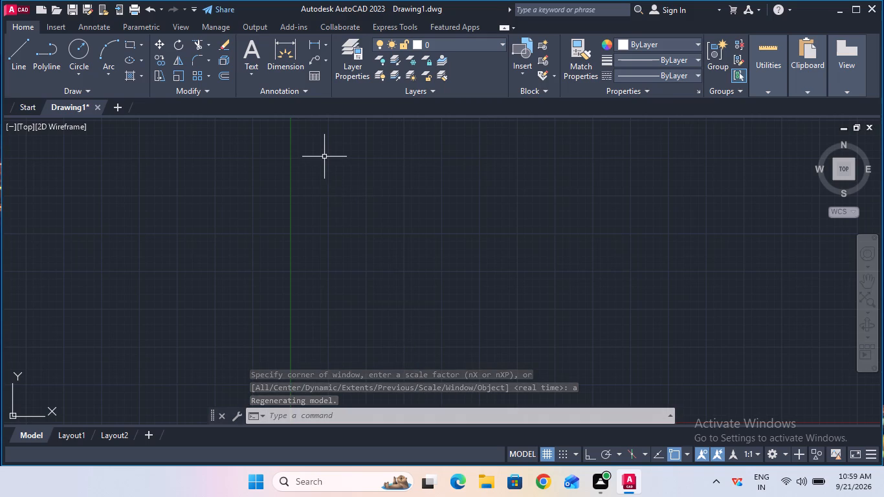
Turn on Ortho mode and switch to isometric drafting on the Top isoplane.
{"action": "key", "text": "F8"}
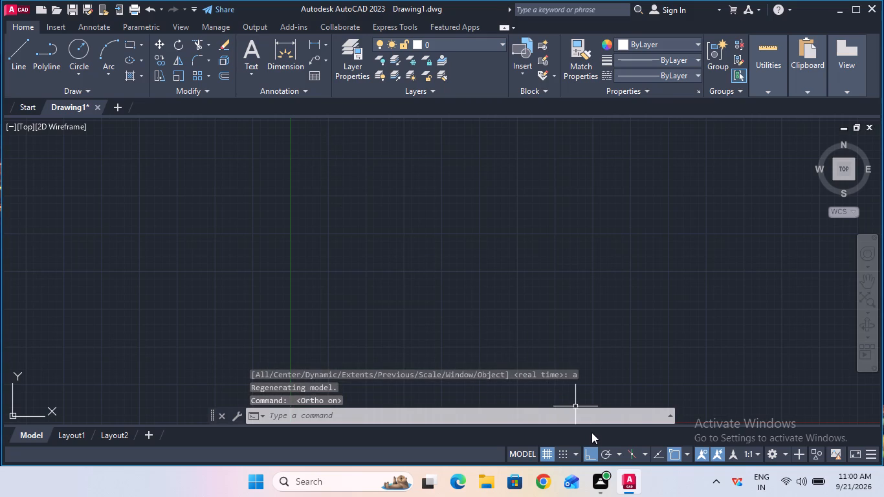
{"action": "left_click", "coordinate": [646, 452]}
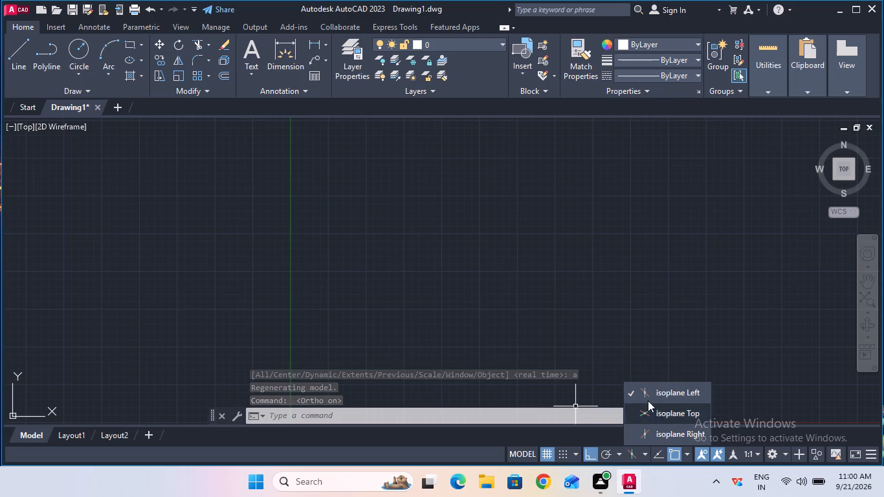
{"action": "left_click", "coordinate": [646, 413]}
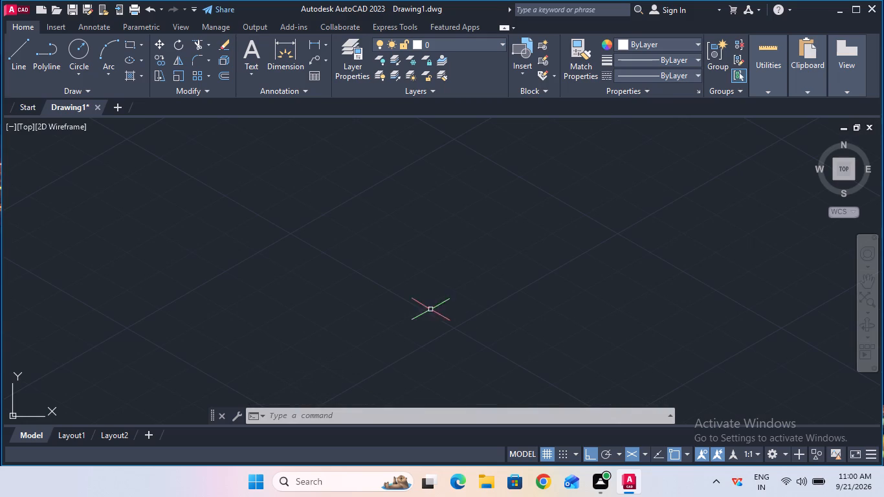
Draw a single 45 mm line in the 330° isometric direction from a free point in the empty drawing area.
{"action": "left_click", "coordinate": [28, 67]}
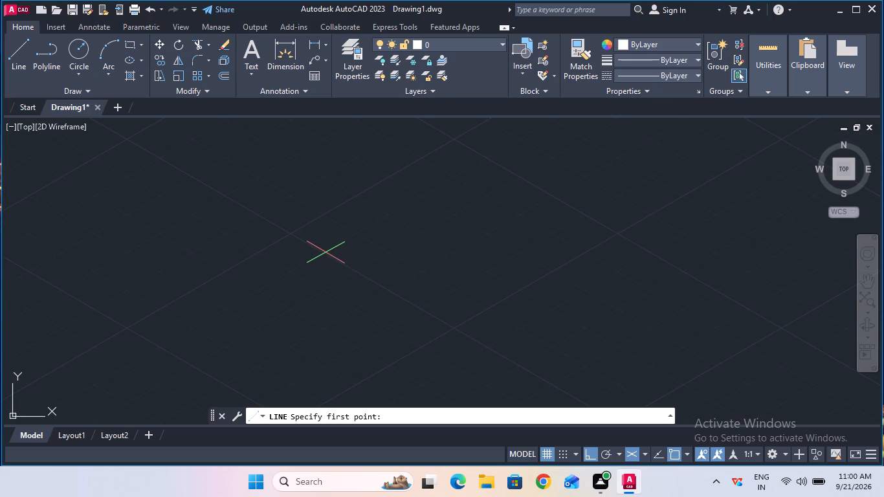
{"action": "left_click", "coordinate": [326, 252]}
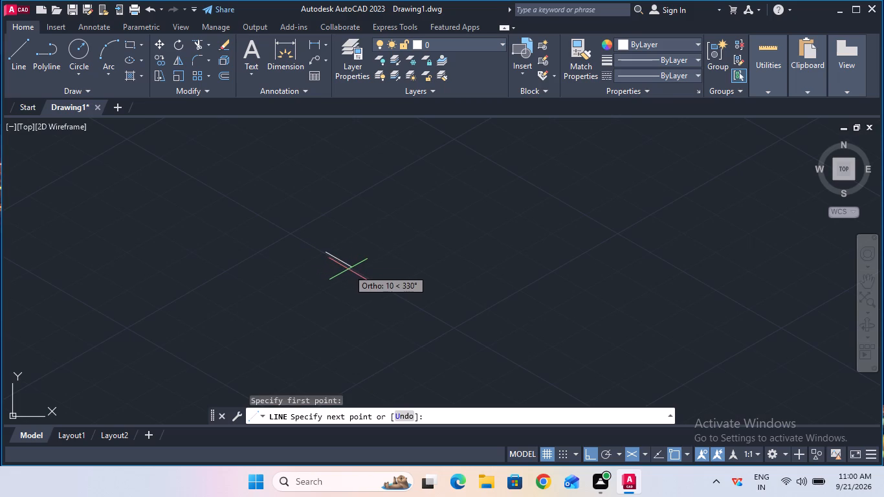
{"action": "type", "text": "45"}
{"action": "key", "text": "Return"}
{"action": "key", "text": "Escape"}
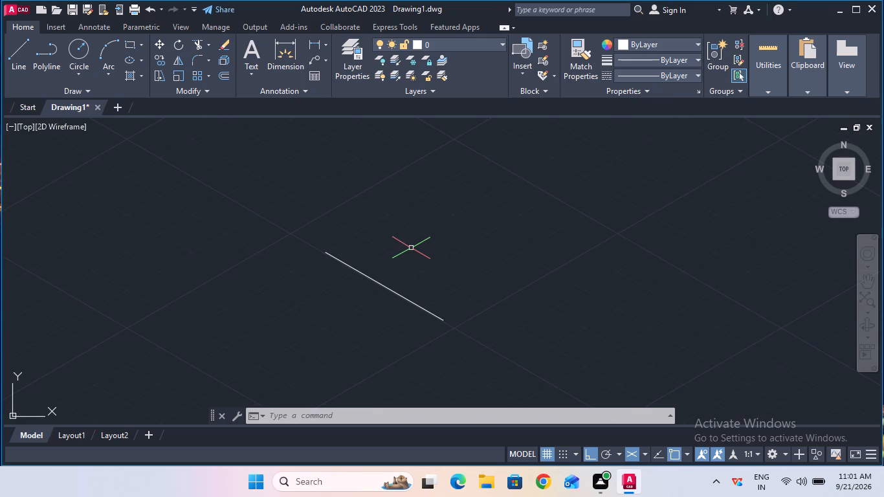
Draw a separate 35 mm line in the 30° isometric direction from each end of the 45 mm line.
{"action": "left_click", "coordinate": [29, 54]}
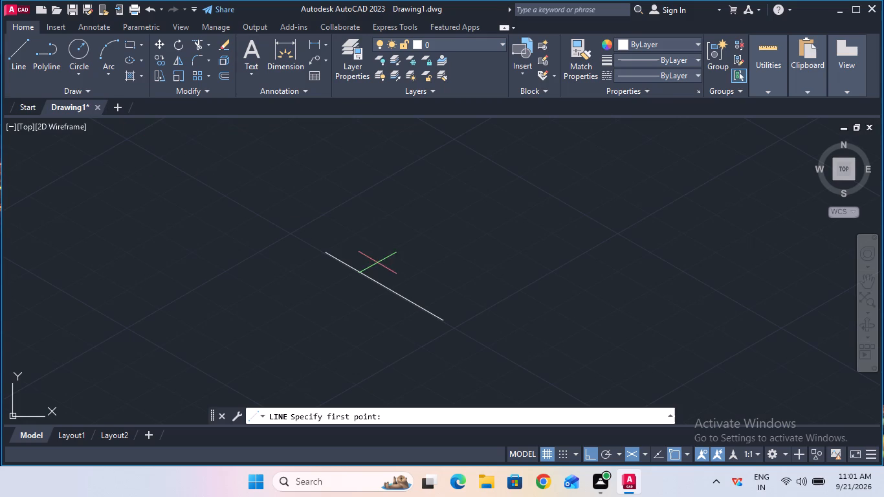
{"action": "left_click", "coordinate": [445, 322]}
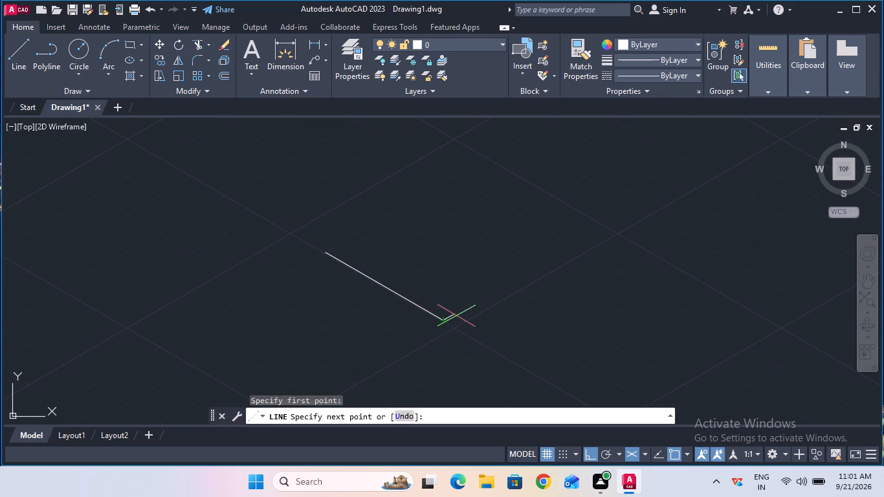
{"action": "type", "text": "35"}
{"action": "key", "text": "Return"}
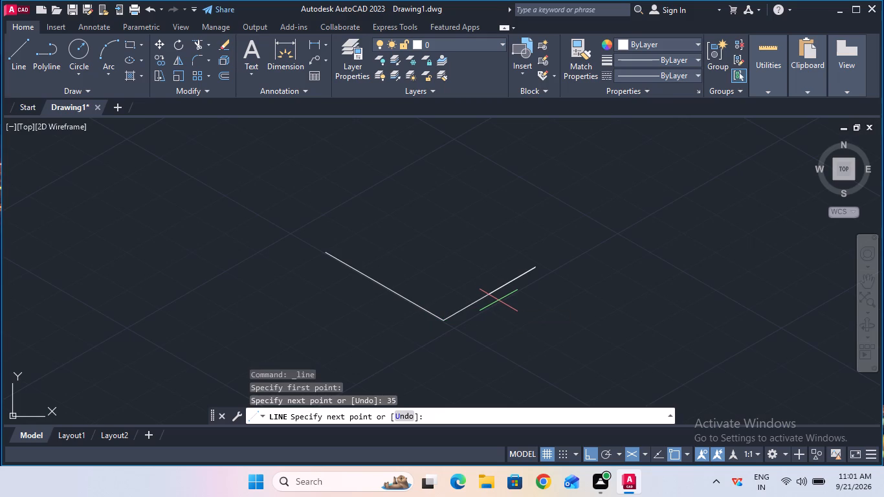
{"action": "key", "text": "Escape"}
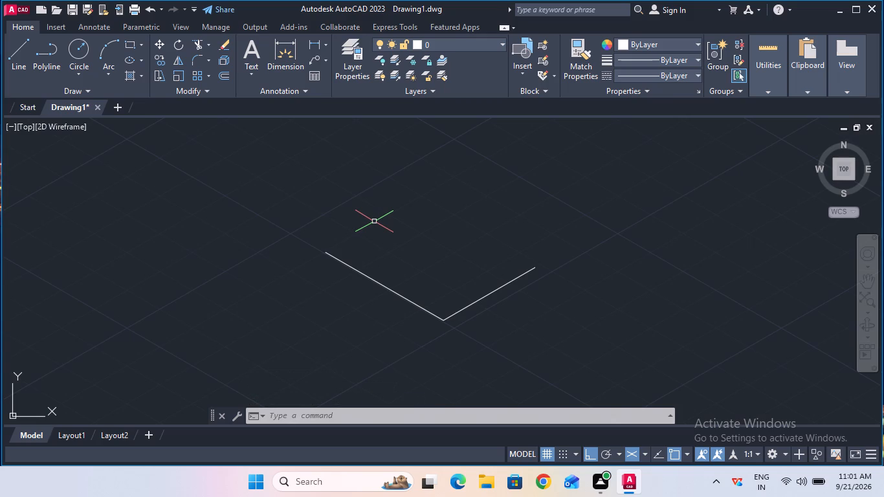
{"action": "left_click", "coordinate": [26, 65]}
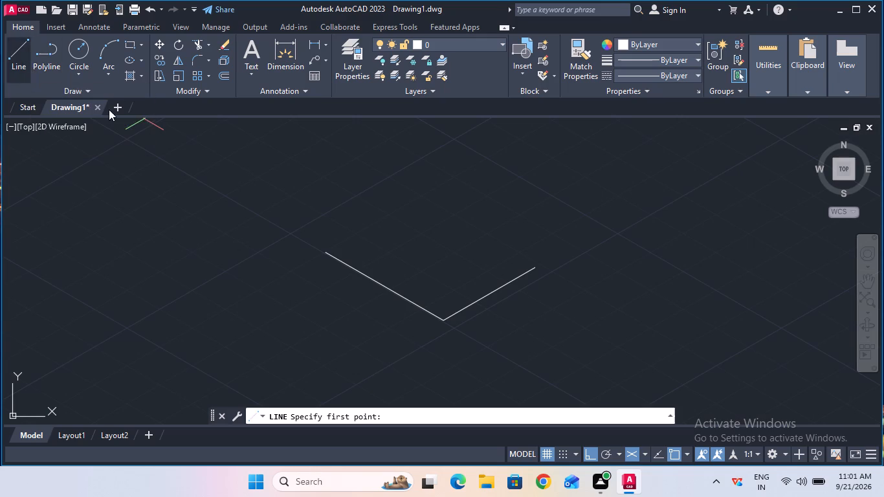
{"action": "left_click", "coordinate": [327, 253]}
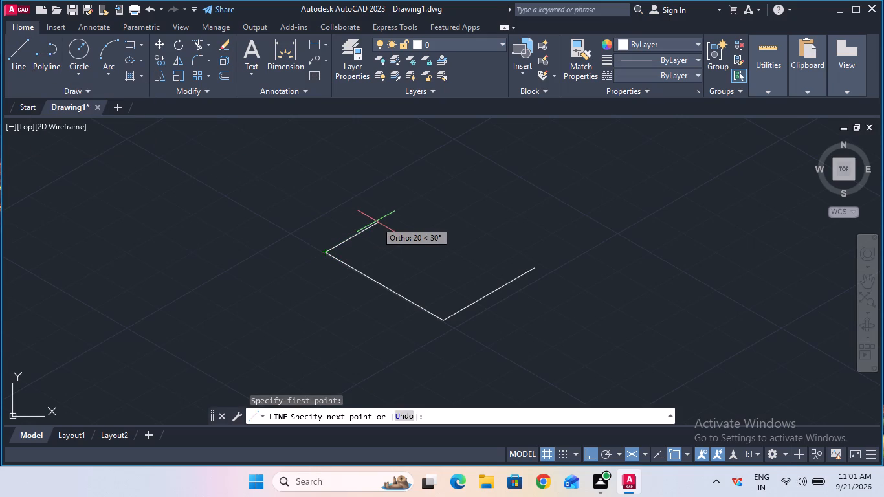
{"action": "type", "text": "35"}
{"action": "key", "text": "Return"}
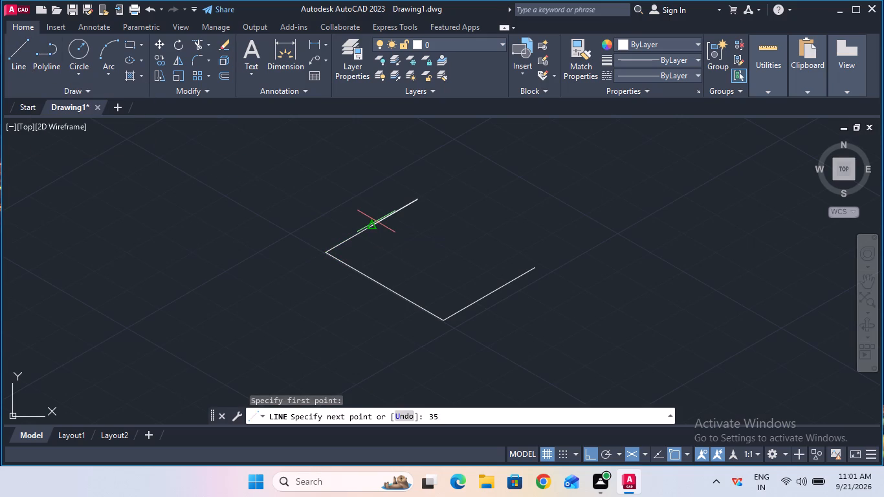
{"action": "key", "text": "Escape"}
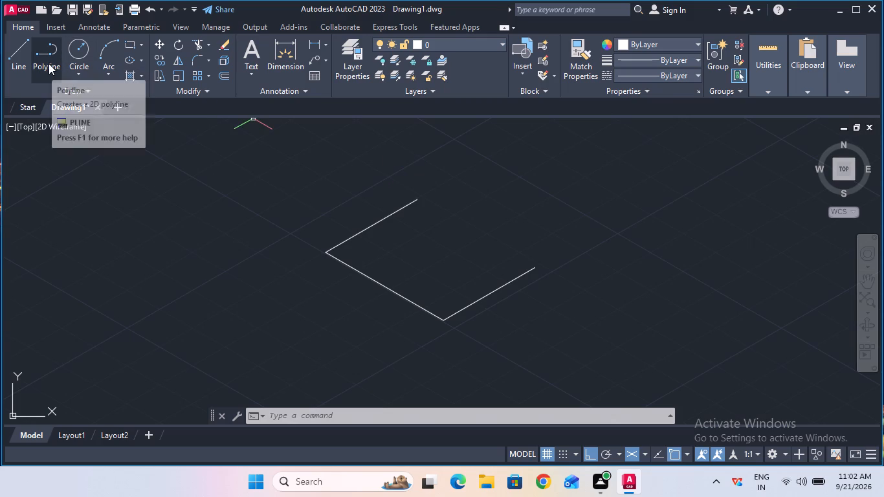
Draw the left isometric face on the 45 mm base line: 15 mm up, 45 mm at 330°, and back down to the base line's lower end.
{"action": "left_click", "coordinate": [23, 62]}
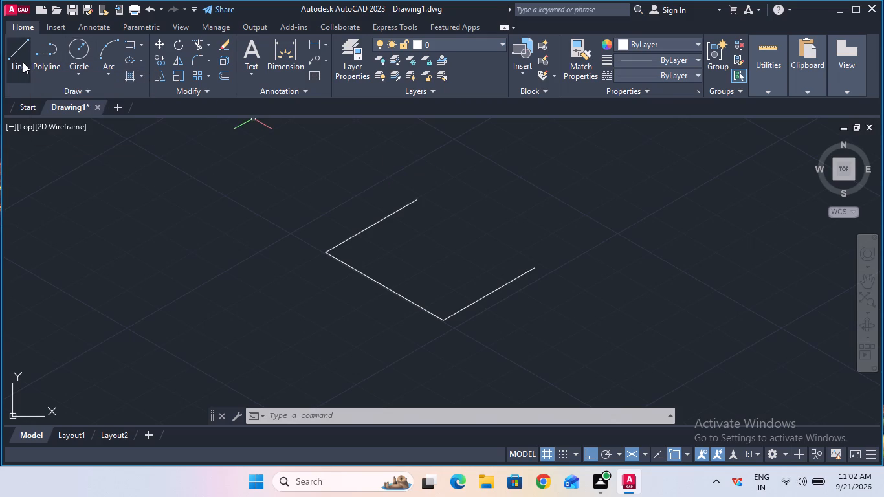
{"action": "left_click", "coordinate": [327, 255]}
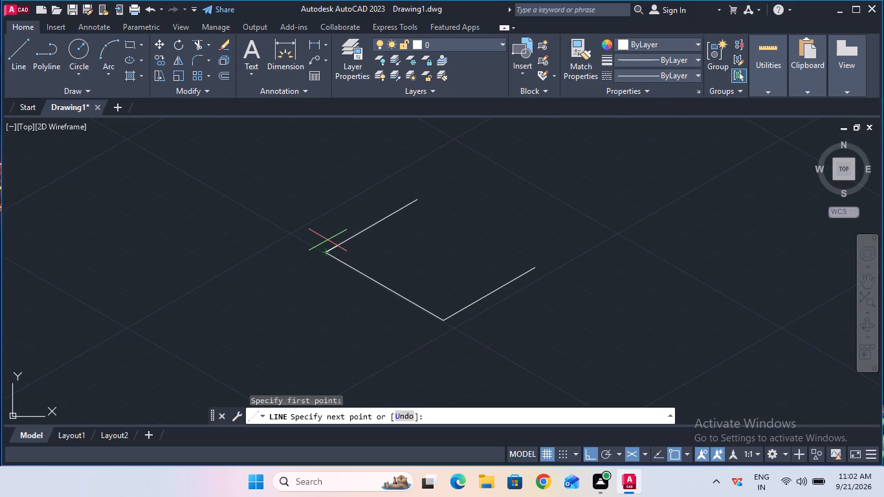
{"action": "key", "text": "F5"}
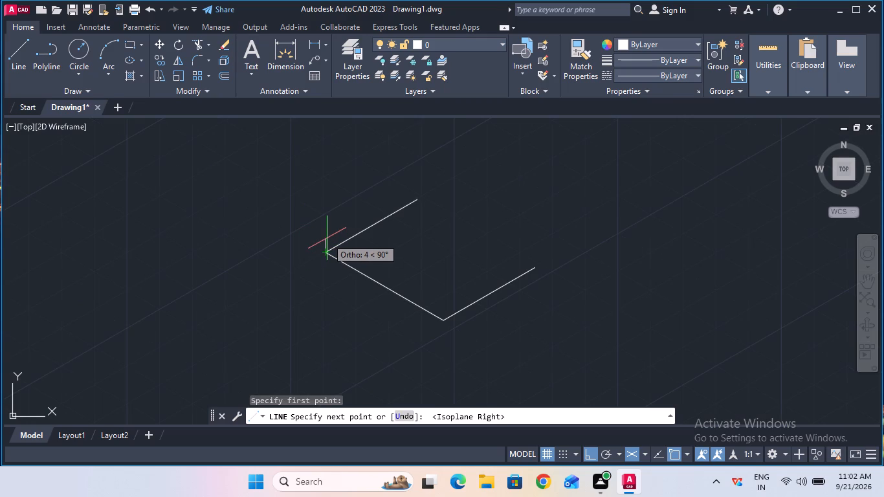
{"action": "key", "text": "1"}
{"action": "key", "text": "5"}
{"action": "key", "text": "Return"}
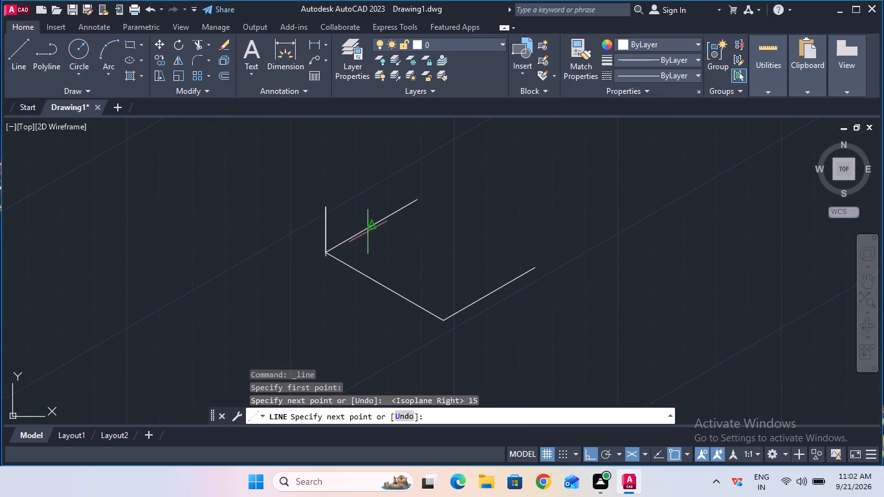
{"action": "key", "text": "F5"}
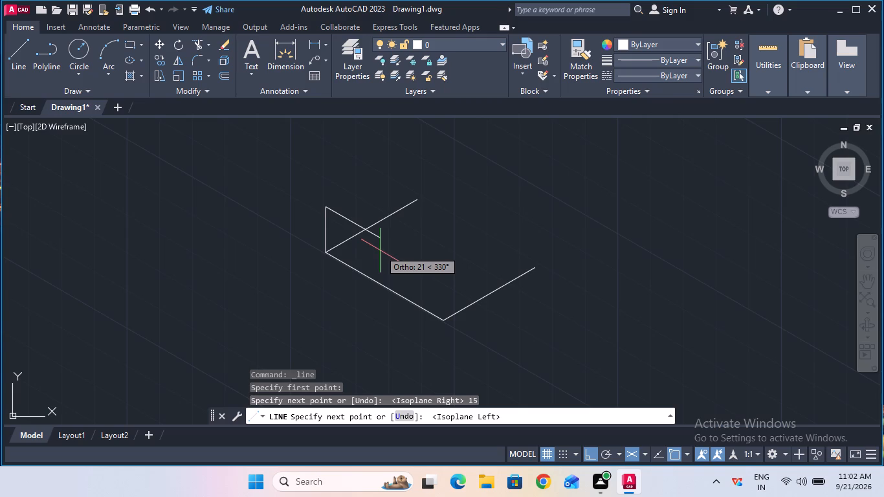
{"action": "type", "text": "45"}
{"action": "key", "text": "Return"}
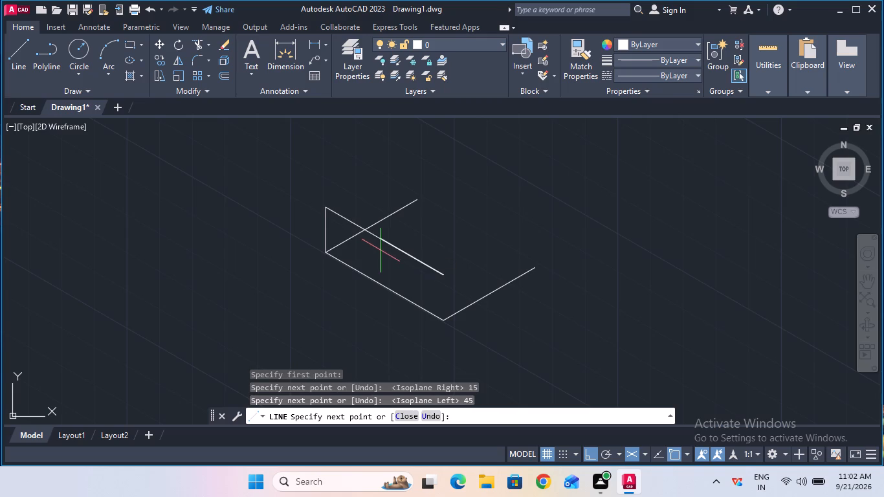
{"action": "left_click", "coordinate": [443, 314]}
{"action": "key", "text": "Escape"}
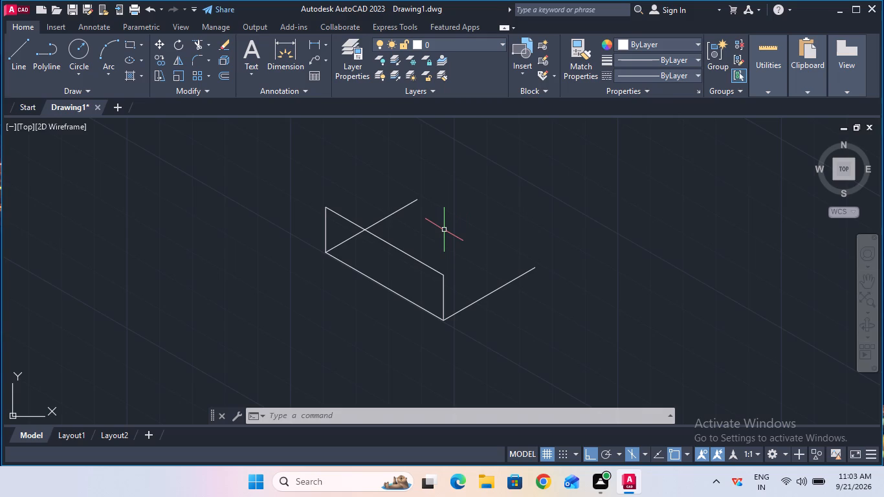
{"action": "key", "text": "Escape"}
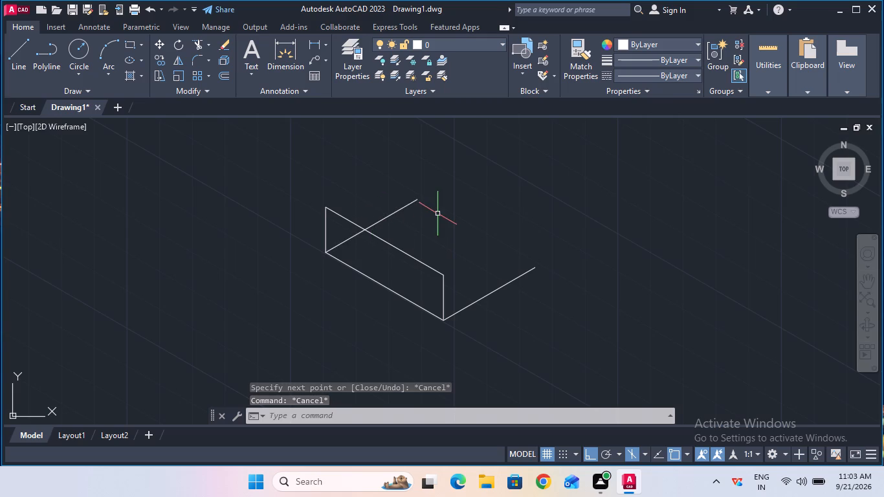
Switch to the Top isoplane and load the CENTER linetype from acad.lin.
{"action": "scroll", "coordinate": [437, 214], "scroll_direction": "down", "scroll_amount": 3, "text": "ctrl"}
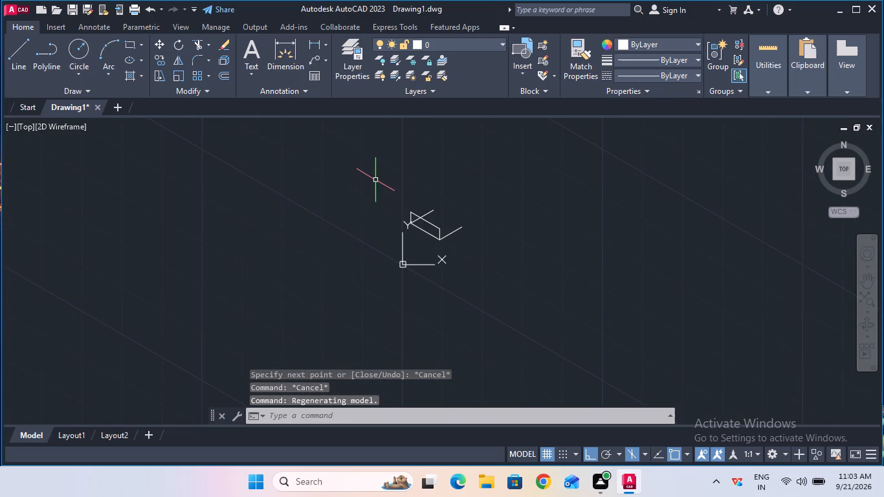
{"action": "key", "text": "F5"}
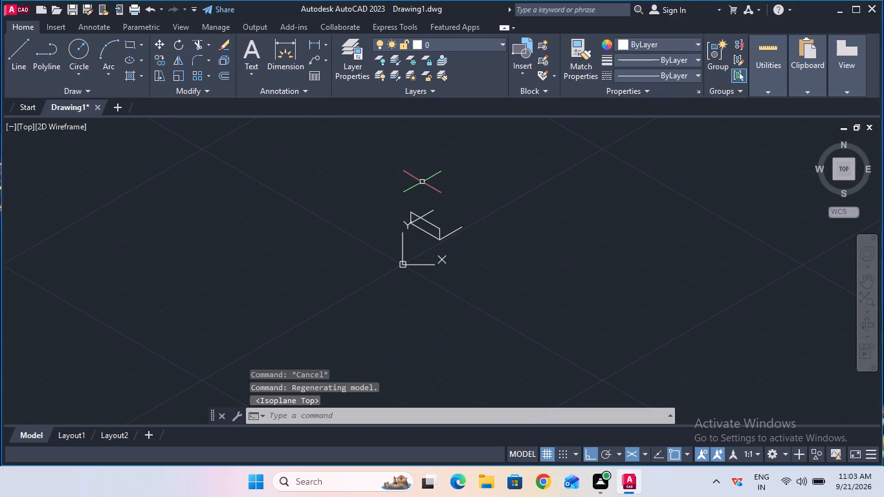
{"action": "left_click", "coordinate": [656, 71]}
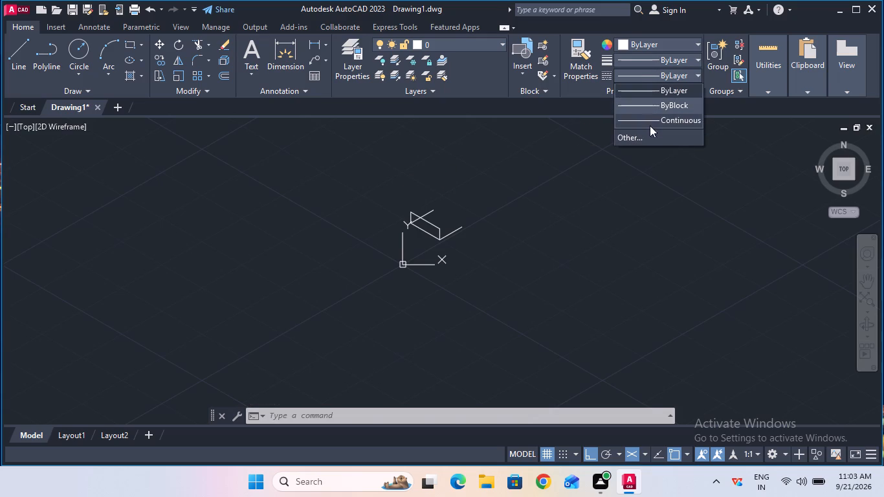
{"action": "left_click", "coordinate": [650, 131]}
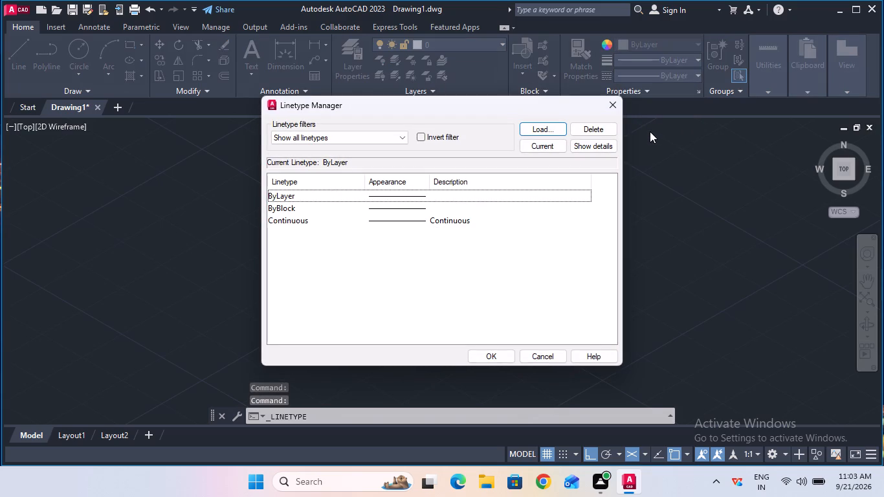
{"action": "left_click", "coordinate": [568, 133]}
{"action": "left_click", "coordinate": [551, 127]}
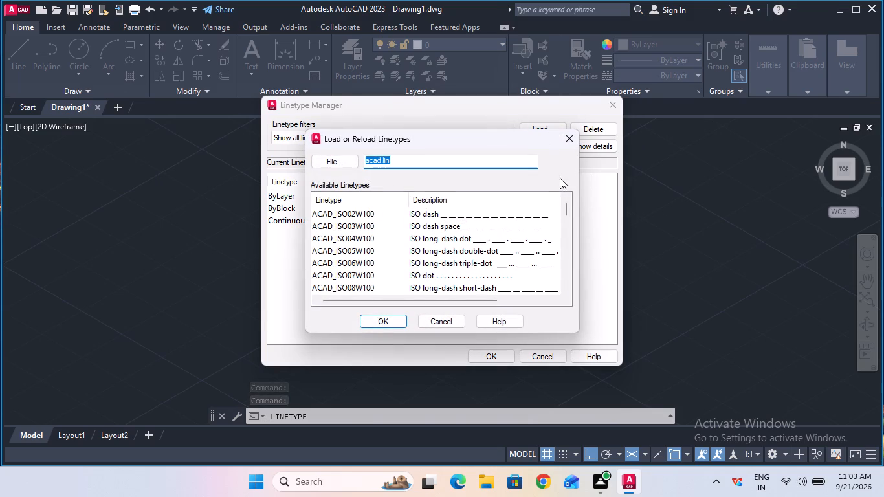
{"action": "left_click_drag", "start_coordinate": [566, 203], "coordinate": [568, 218]}
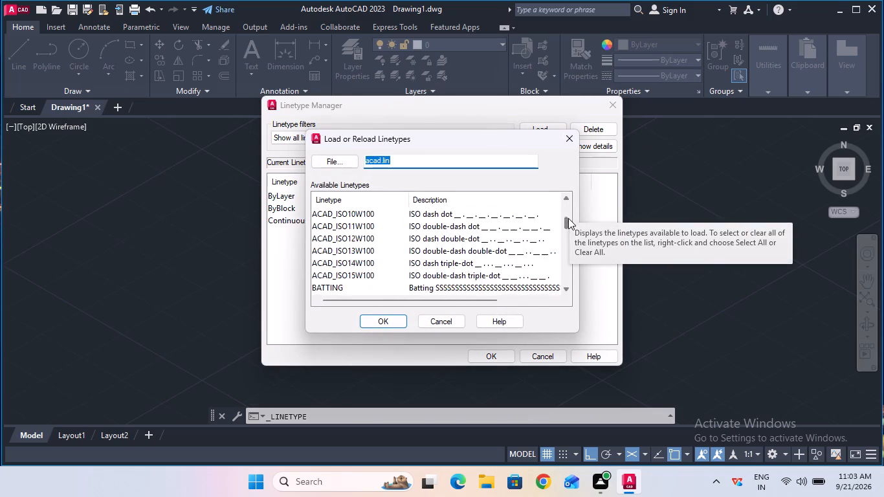
{"action": "left_click_drag", "start_coordinate": [568, 218], "coordinate": [569, 234]}
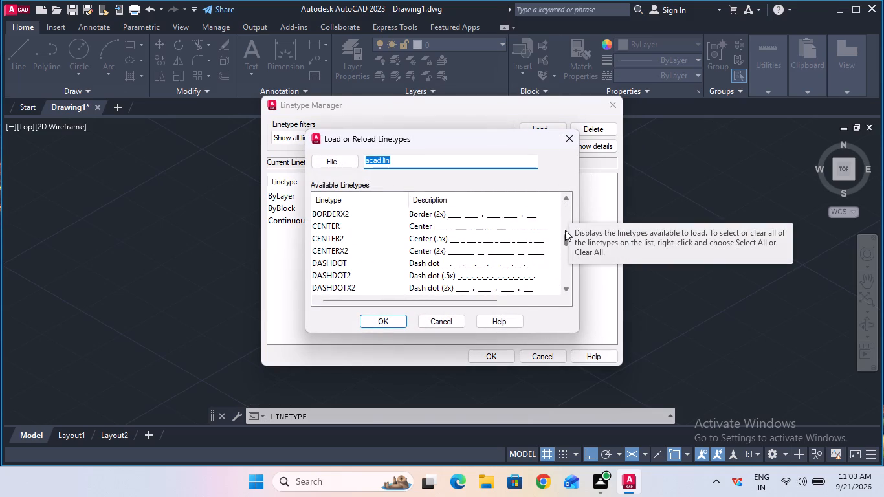
{"action": "left_click", "coordinate": [529, 231]}
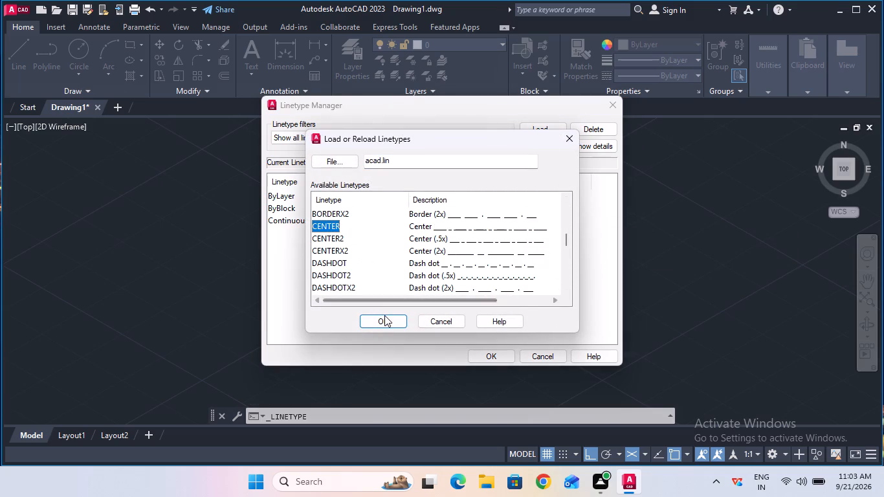
{"action": "left_click", "coordinate": [384, 316]}
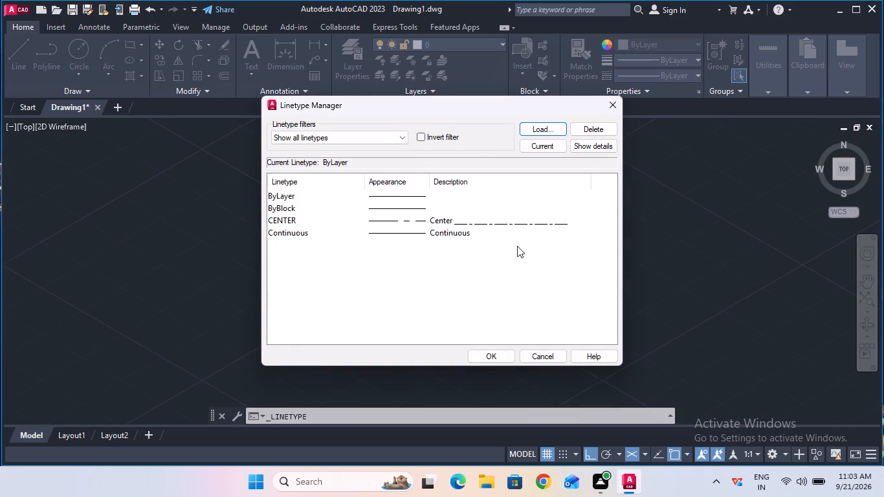
{"action": "left_click", "coordinate": [493, 353]}
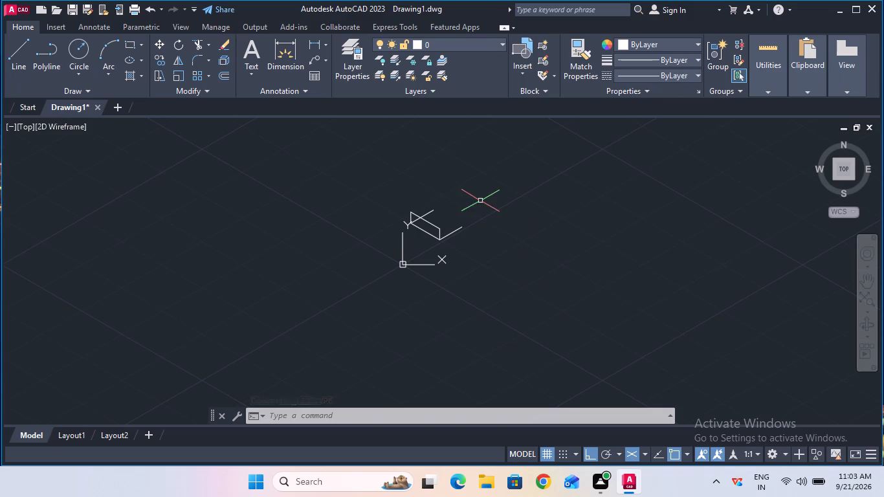
Make CENTER the current linetype and draw a 50 mm line at 30° from the free end of the lower 35 mm line.
{"action": "scroll", "coordinate": [472, 195], "scroll_direction": "up", "scroll_amount": 3, "text": "ctrl"}
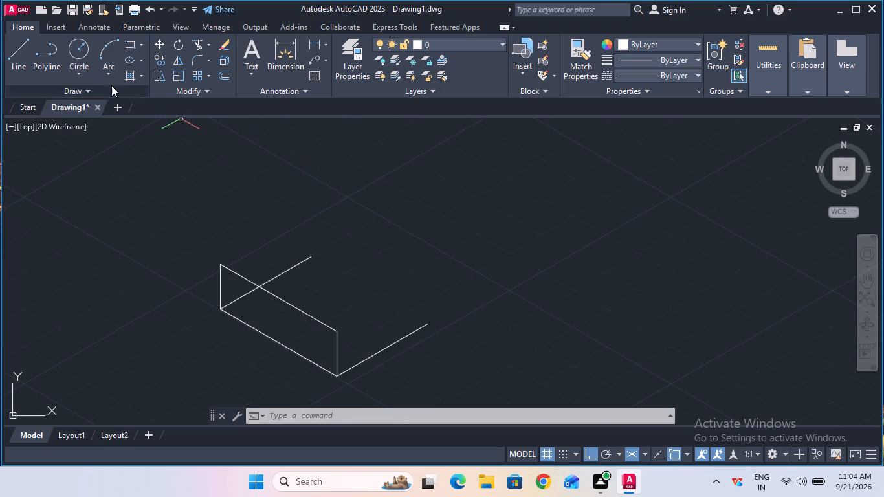
{"action": "left_click", "coordinate": [676, 80]}
{"action": "left_click", "coordinate": [678, 118]}
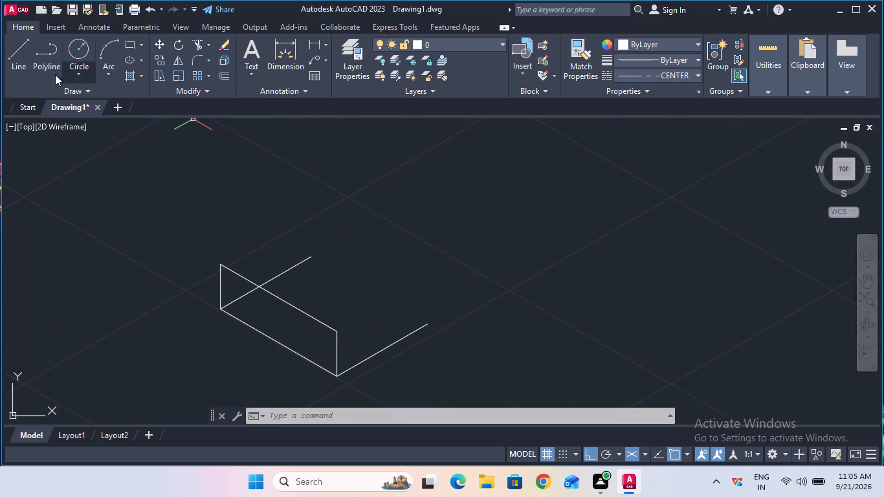
{"action": "left_click", "coordinate": [30, 67]}
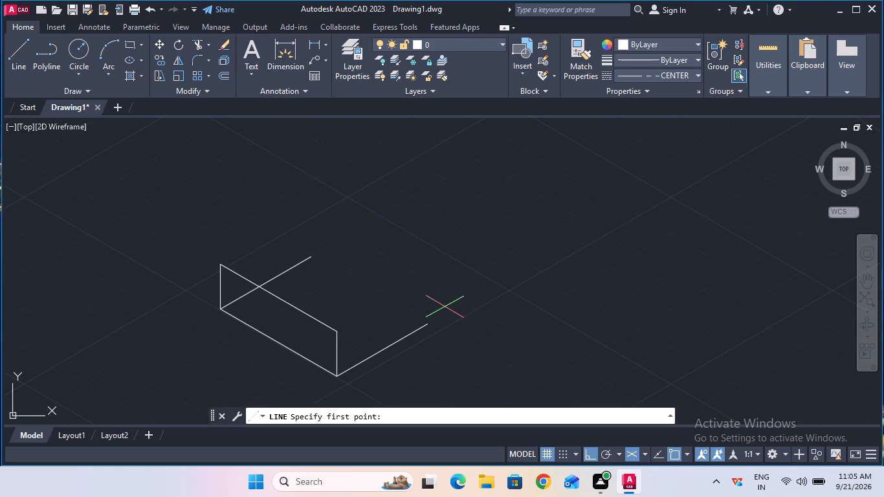
{"action": "left_click", "coordinate": [425, 324]}
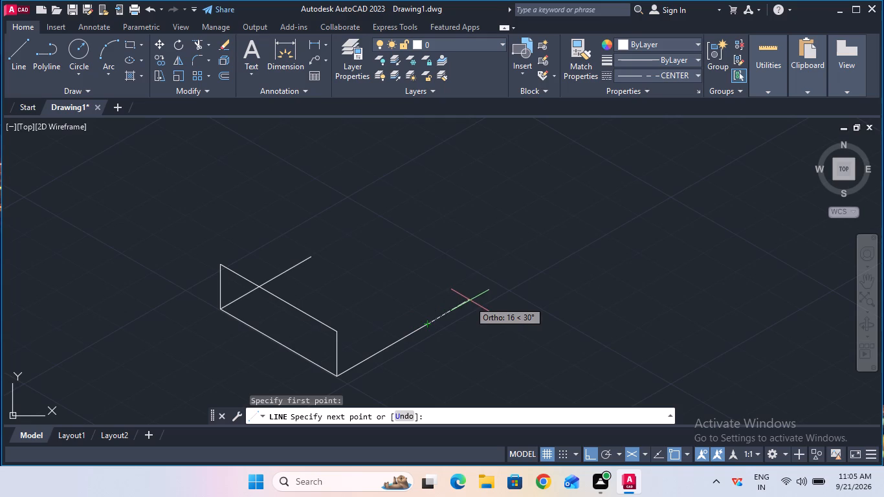
{"action": "key", "text": "5"}
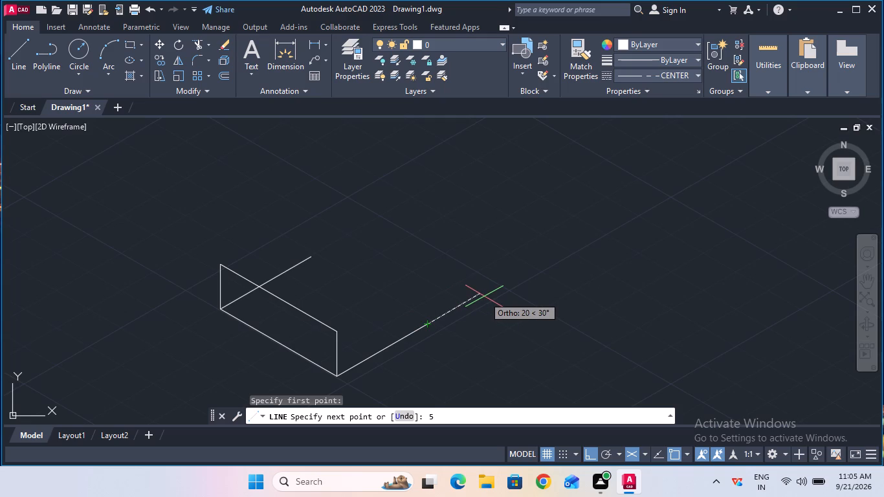
{"action": "key", "text": "0"}
{"action": "key", "text": "Return"}
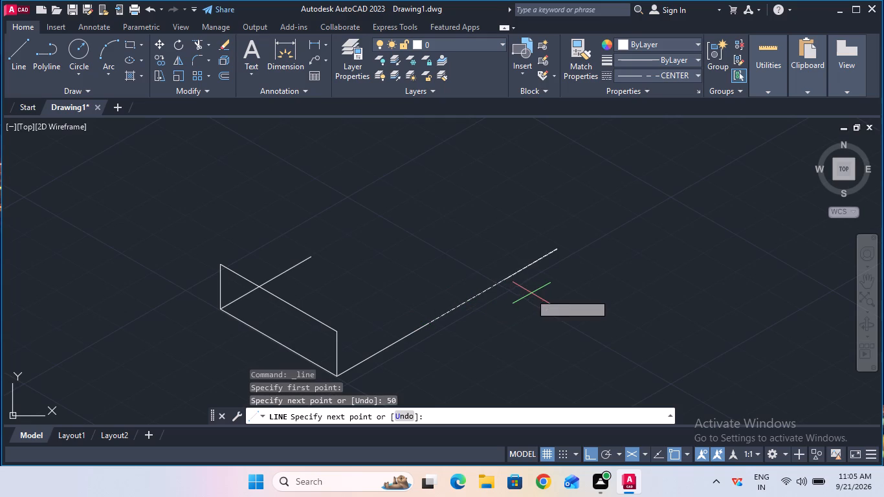
{"action": "key", "text": "Escape"}
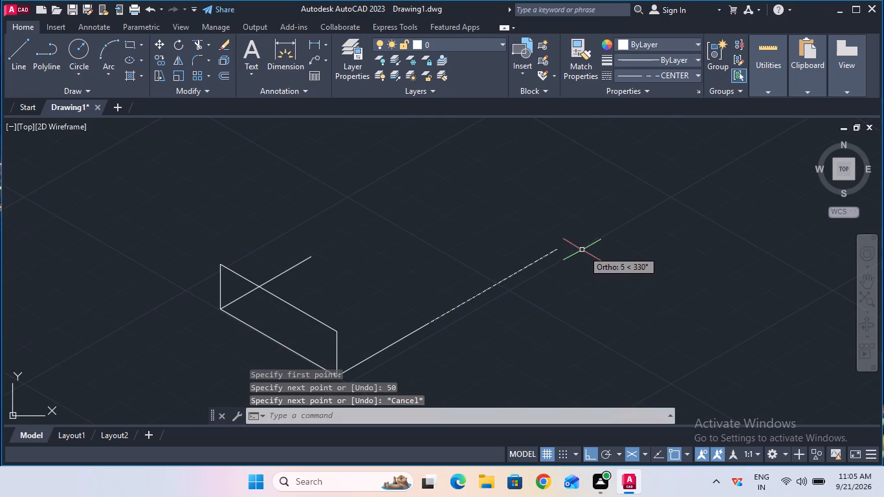
Set the current linetype to ByBlock.
{"action": "left_click", "coordinate": [695, 76]}
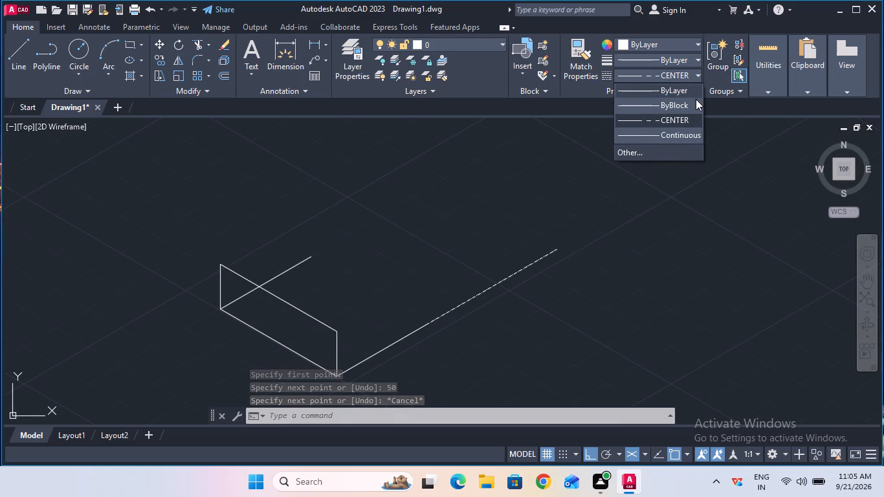
{"action": "left_click", "coordinate": [696, 104]}
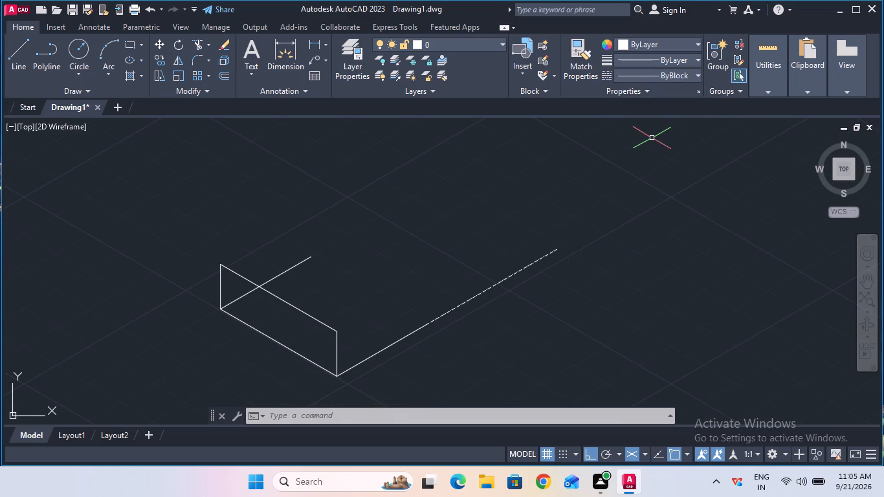
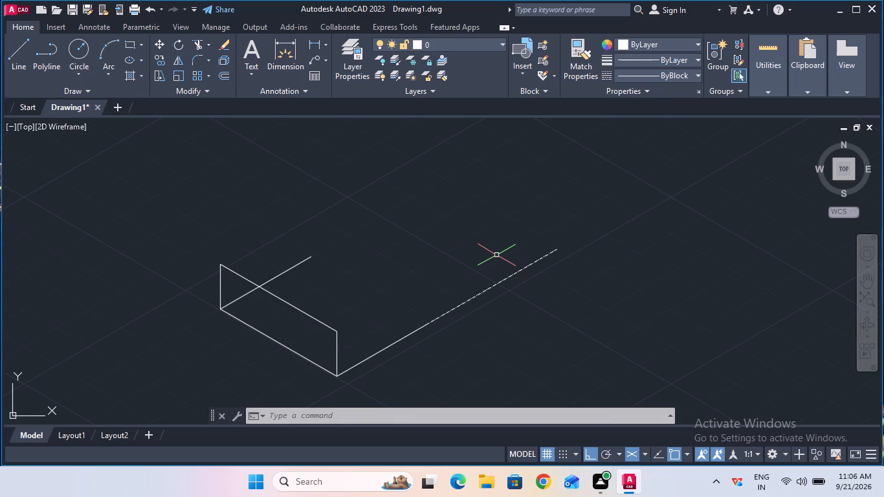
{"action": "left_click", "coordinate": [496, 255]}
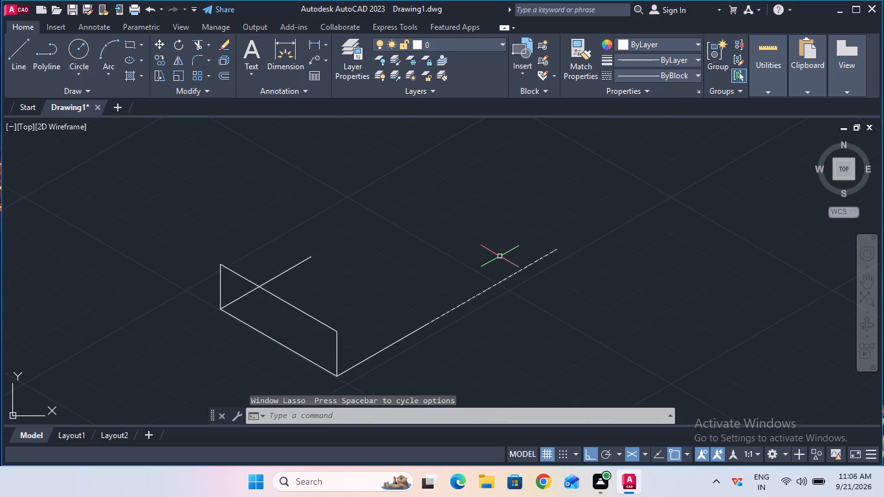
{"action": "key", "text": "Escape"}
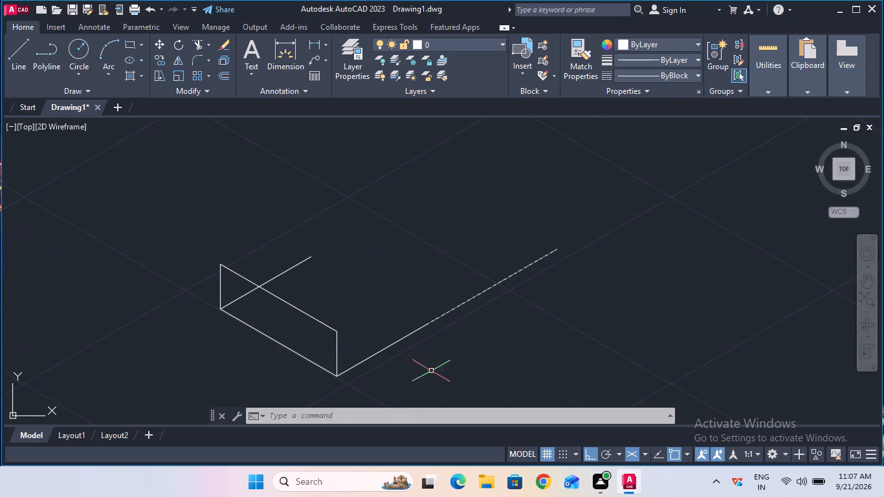
Draw an isocircle of radius 38 mm in the Right isoplane, centred on the far end of the 50 mm centre line.
{"action": "left_click", "coordinate": [419, 421]}
{"action": "type", "text": "ell"}
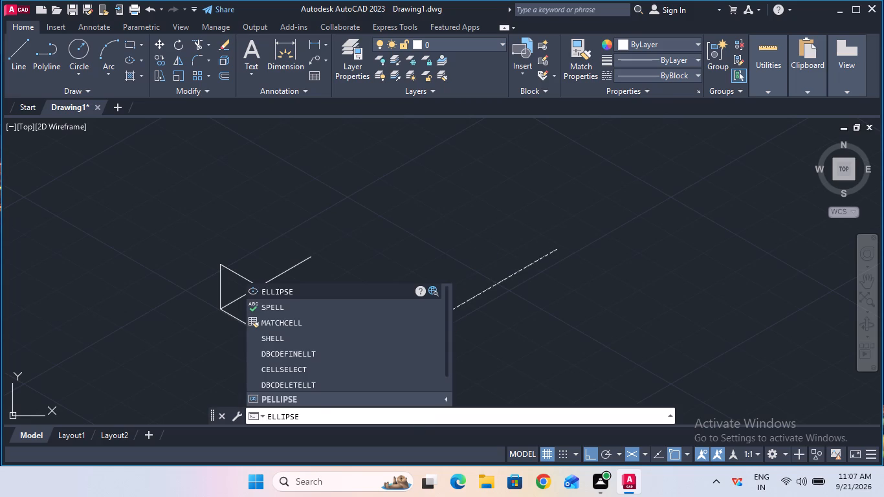
{"action": "left_click", "coordinate": [335, 283]}
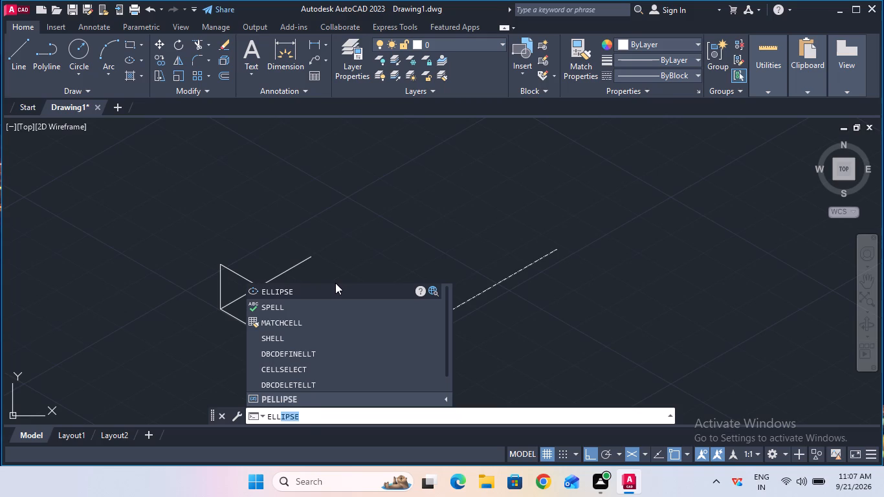
{"action": "left_click", "coordinate": [339, 289]}
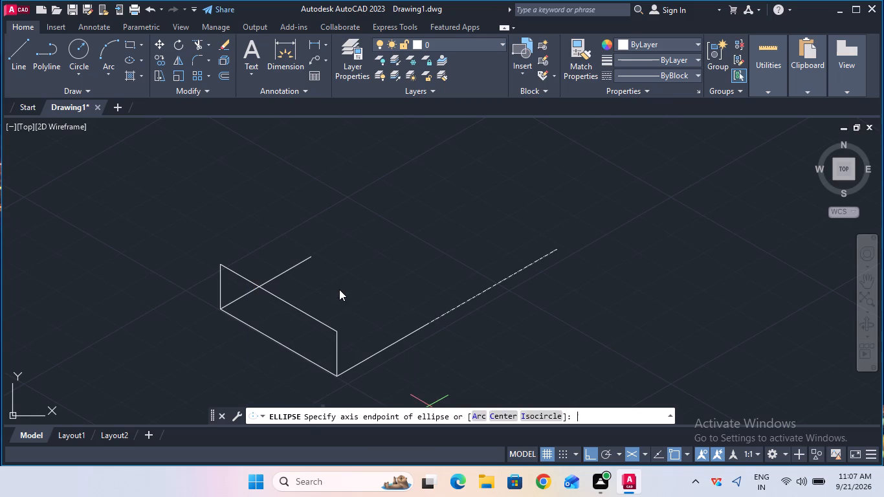
{"action": "left_click", "coordinate": [541, 414]}
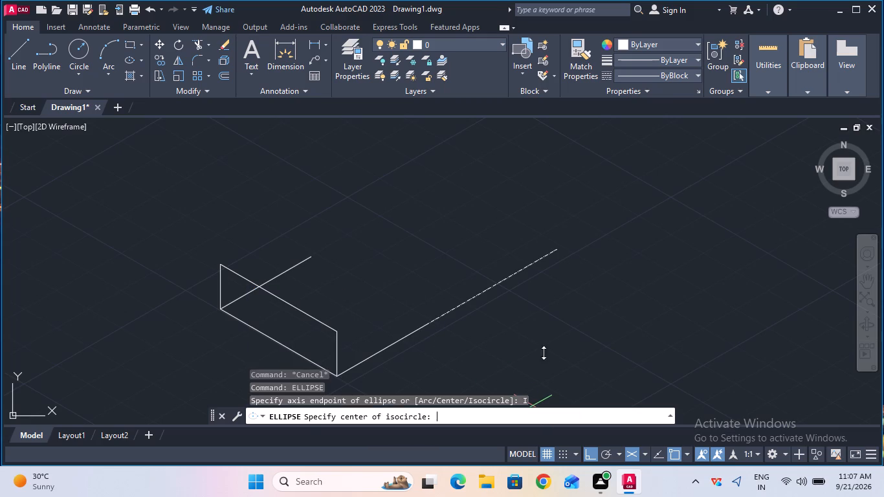
{"action": "left_click", "coordinate": [558, 250]}
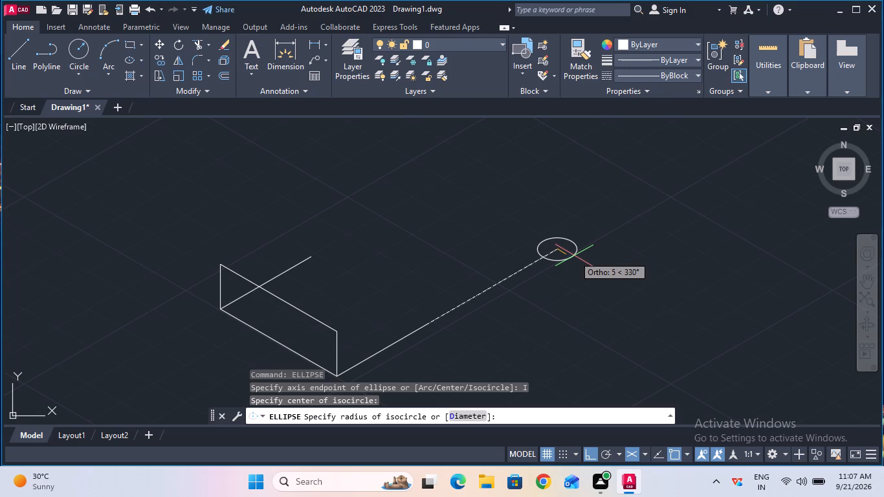
{"action": "key", "text": "F5"}
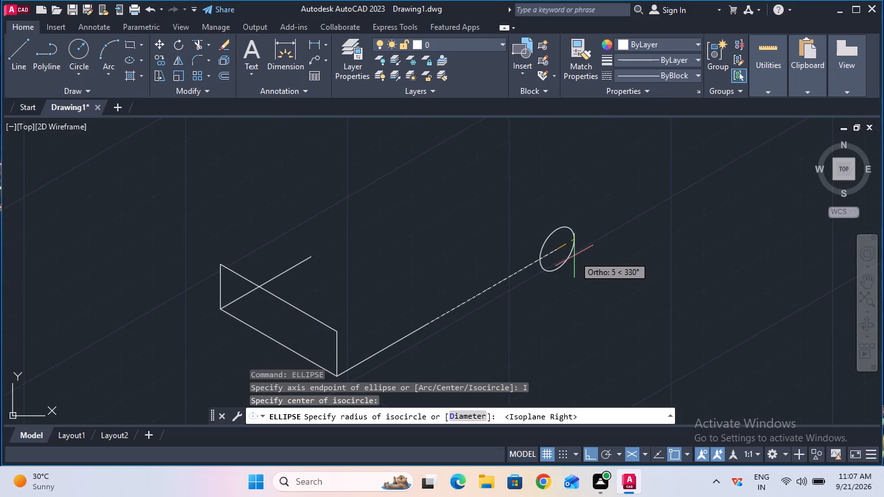
{"action": "key", "text": "3"}
{"action": "key", "text": "8"}
{"action": "key", "text": "Return"}
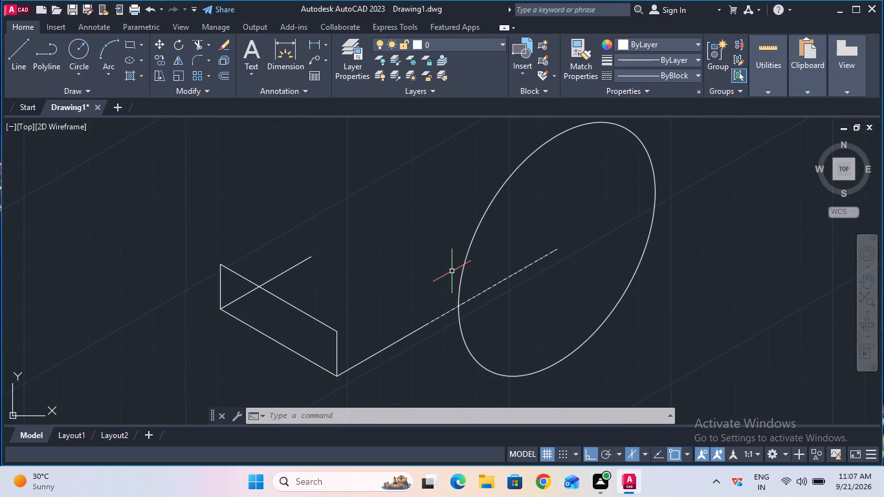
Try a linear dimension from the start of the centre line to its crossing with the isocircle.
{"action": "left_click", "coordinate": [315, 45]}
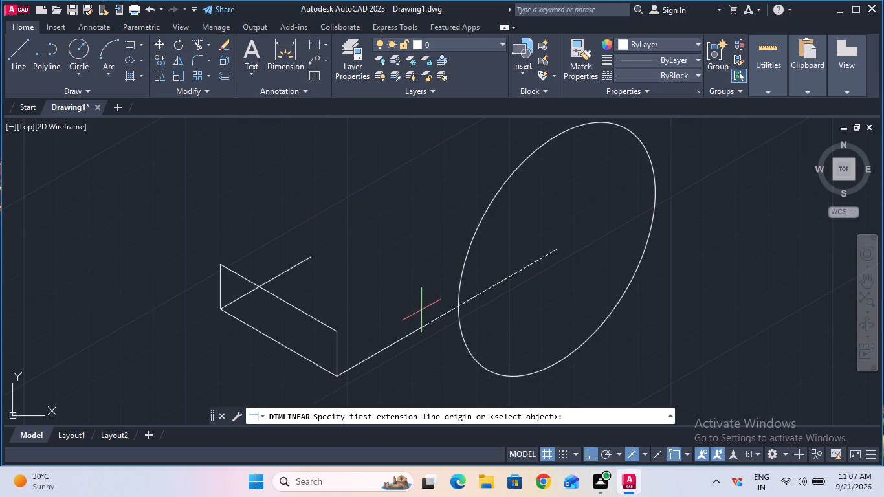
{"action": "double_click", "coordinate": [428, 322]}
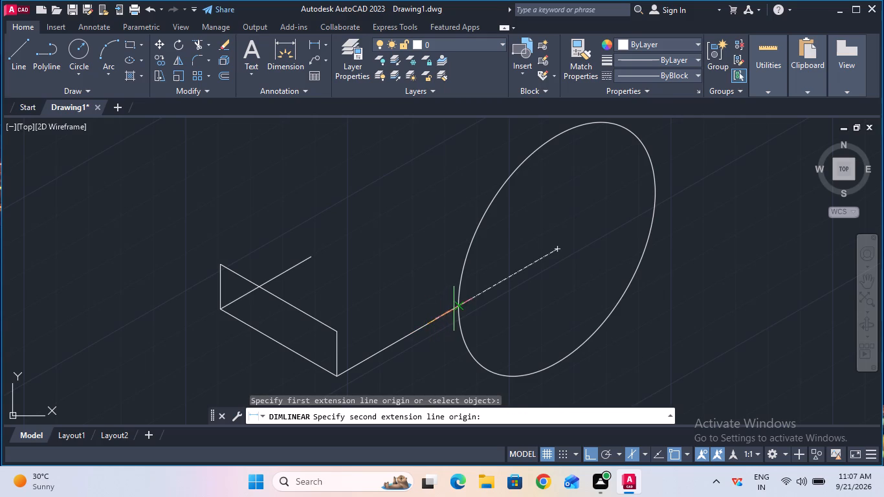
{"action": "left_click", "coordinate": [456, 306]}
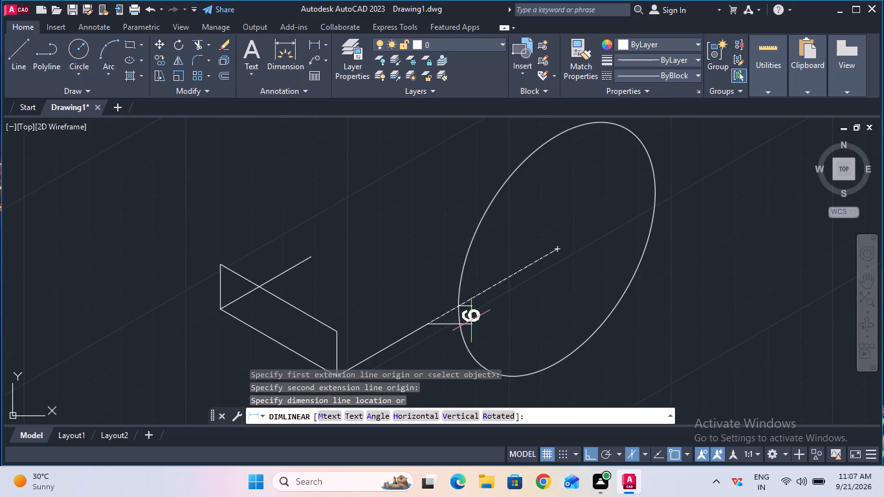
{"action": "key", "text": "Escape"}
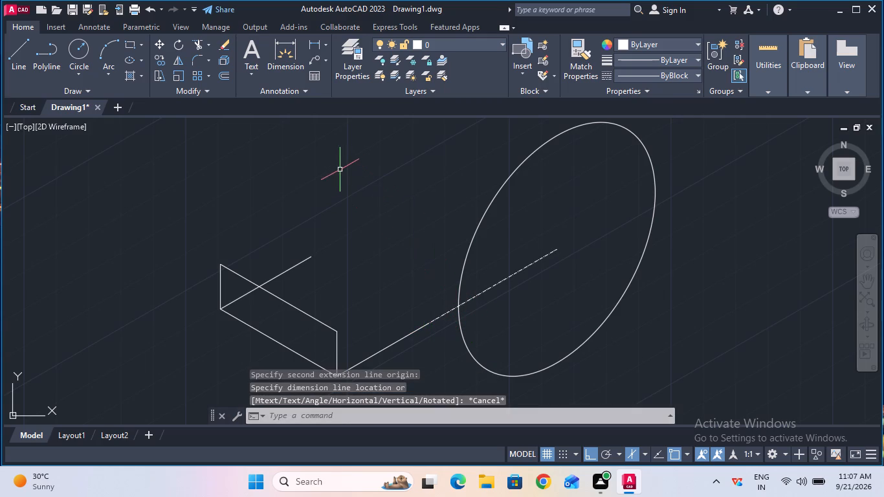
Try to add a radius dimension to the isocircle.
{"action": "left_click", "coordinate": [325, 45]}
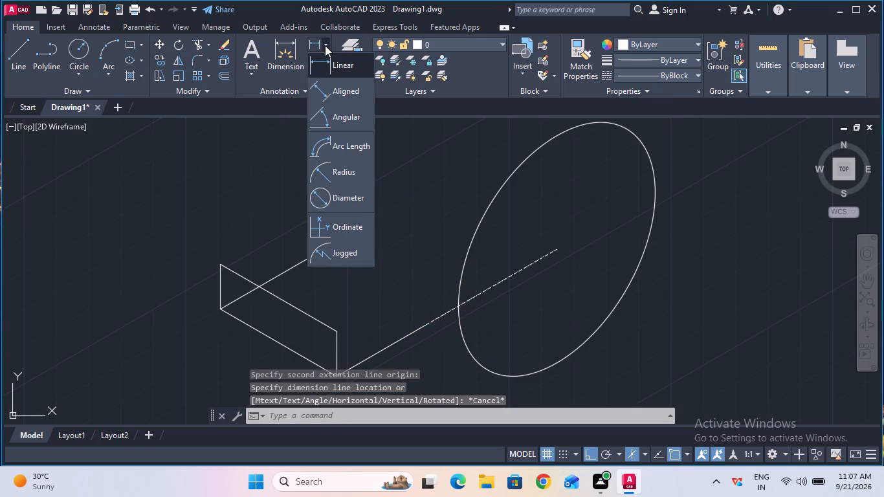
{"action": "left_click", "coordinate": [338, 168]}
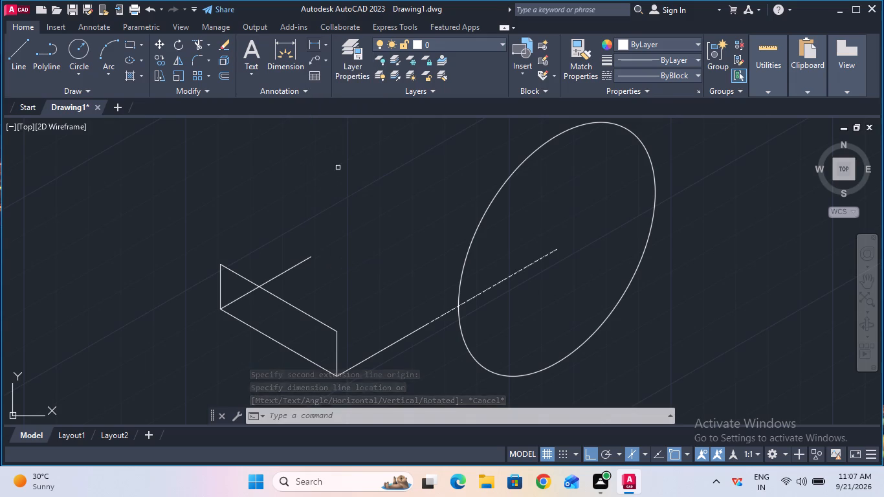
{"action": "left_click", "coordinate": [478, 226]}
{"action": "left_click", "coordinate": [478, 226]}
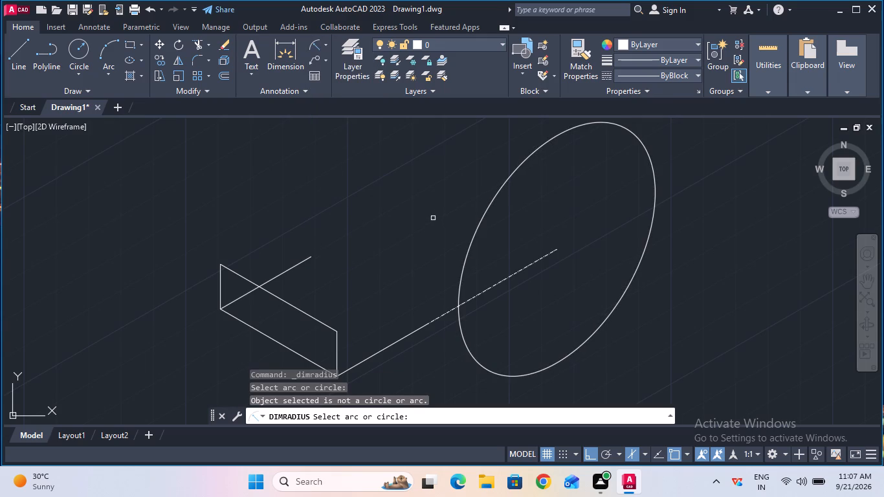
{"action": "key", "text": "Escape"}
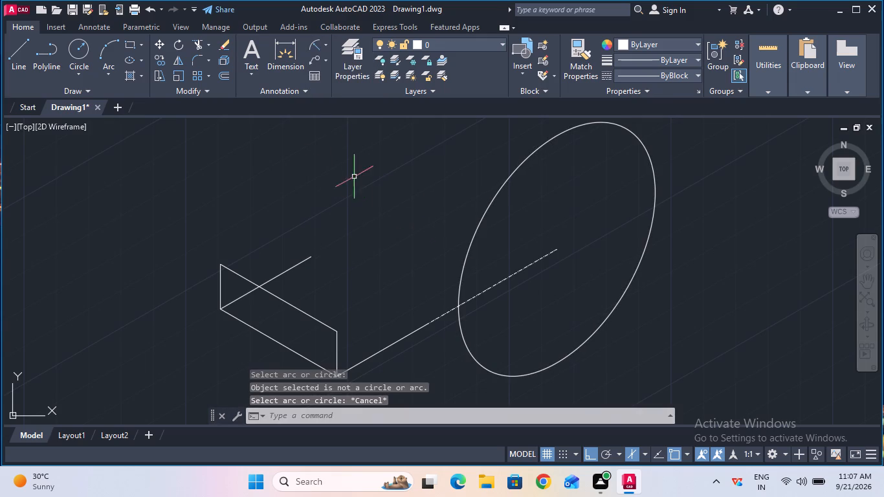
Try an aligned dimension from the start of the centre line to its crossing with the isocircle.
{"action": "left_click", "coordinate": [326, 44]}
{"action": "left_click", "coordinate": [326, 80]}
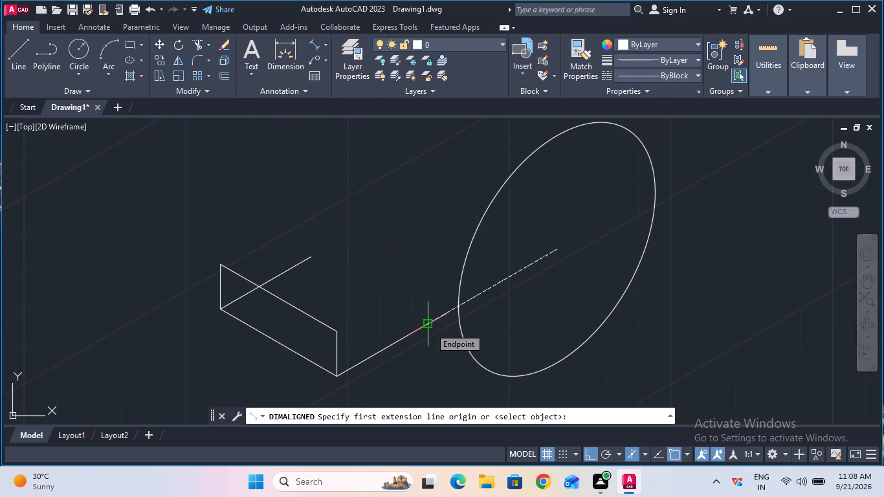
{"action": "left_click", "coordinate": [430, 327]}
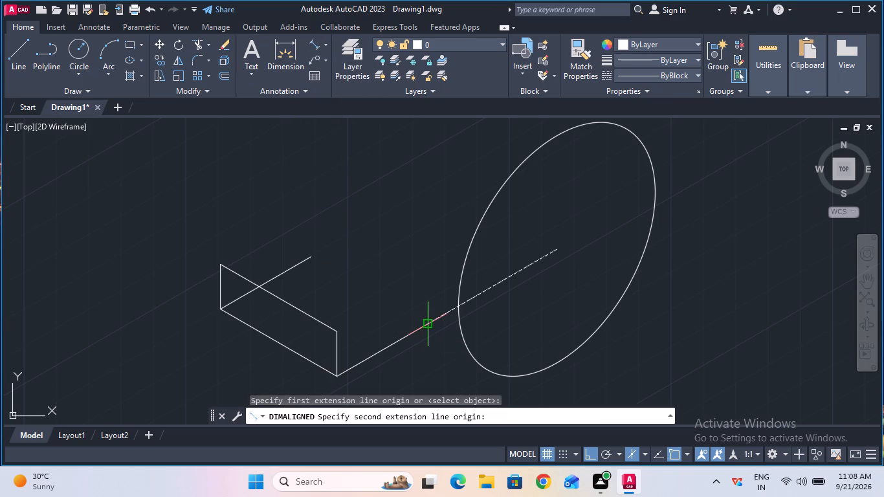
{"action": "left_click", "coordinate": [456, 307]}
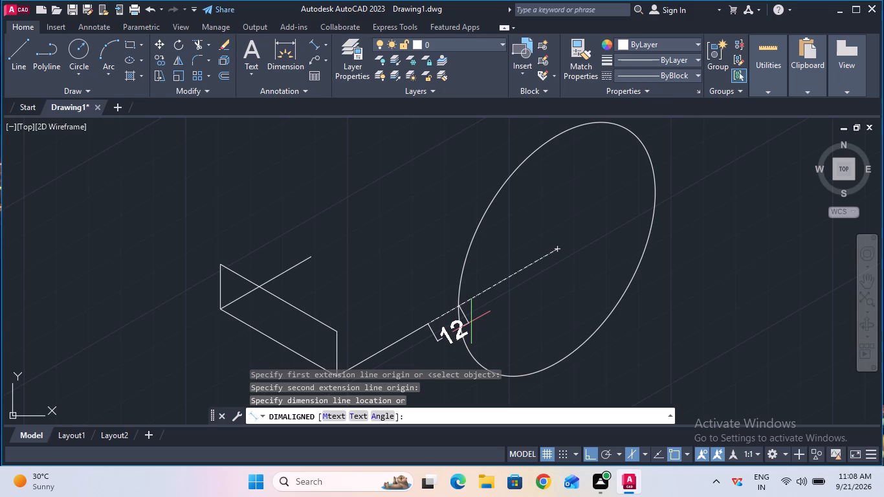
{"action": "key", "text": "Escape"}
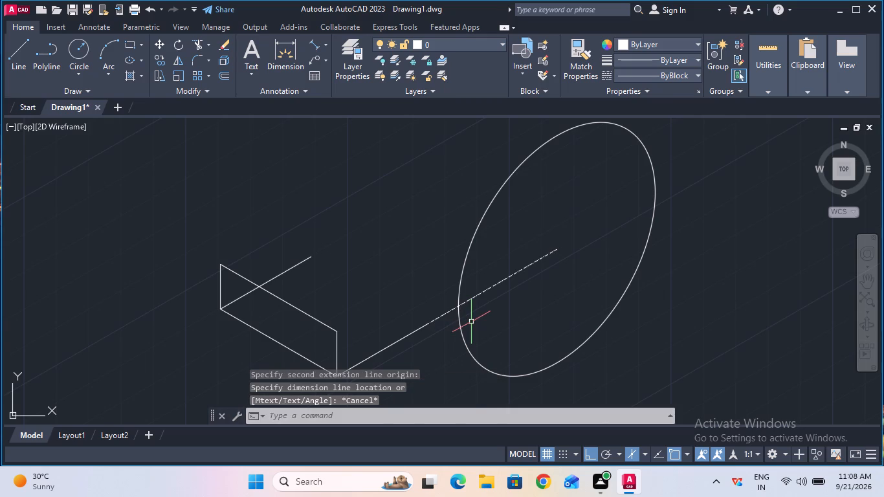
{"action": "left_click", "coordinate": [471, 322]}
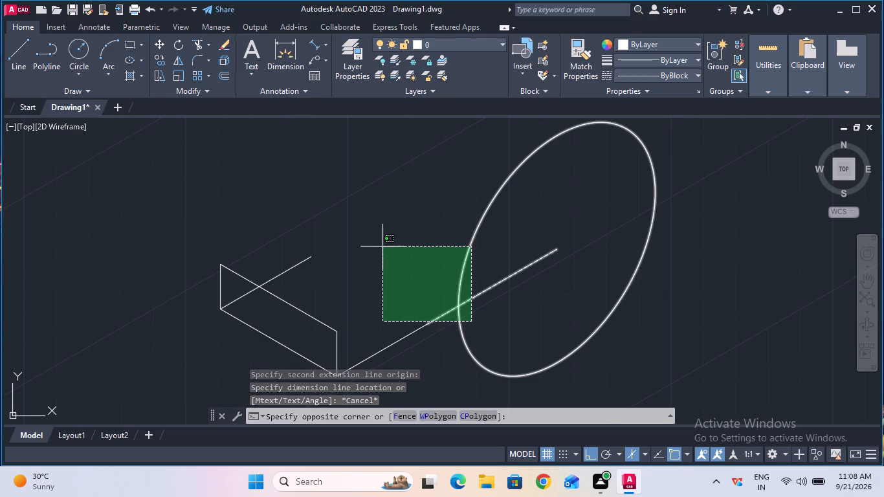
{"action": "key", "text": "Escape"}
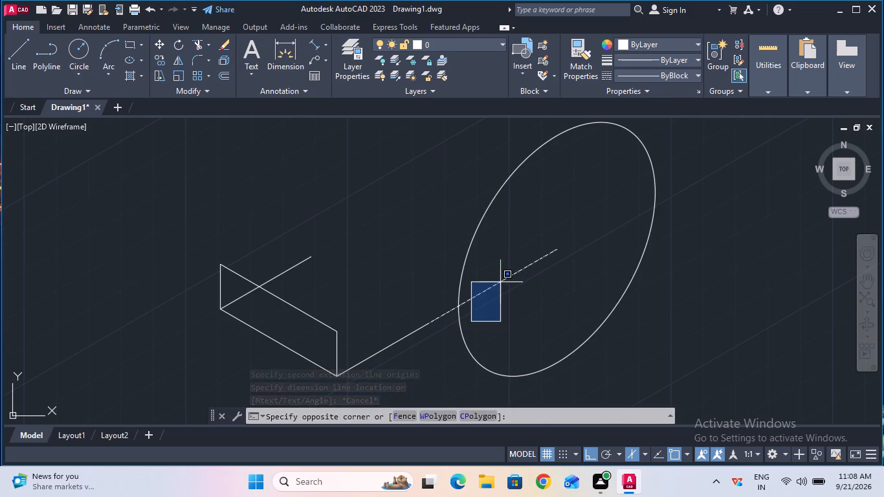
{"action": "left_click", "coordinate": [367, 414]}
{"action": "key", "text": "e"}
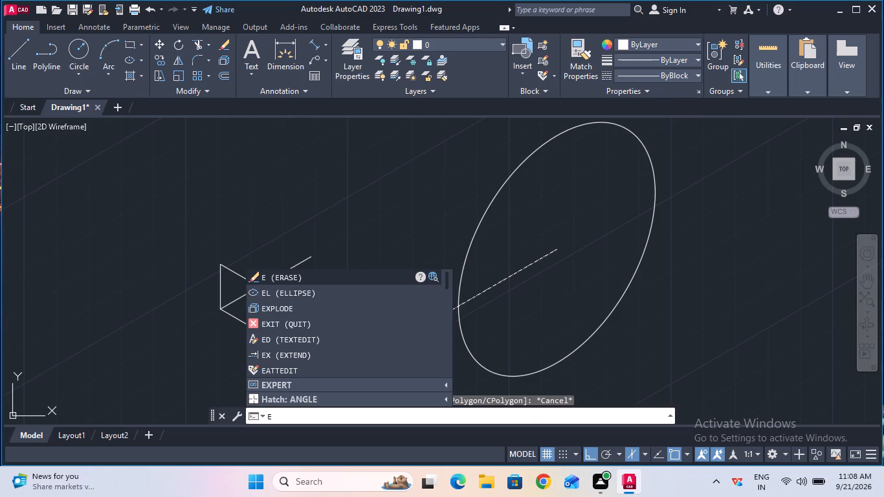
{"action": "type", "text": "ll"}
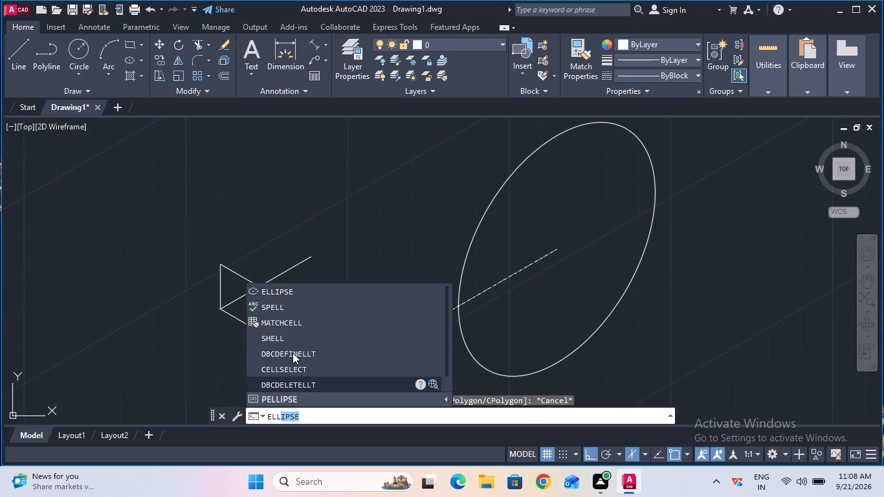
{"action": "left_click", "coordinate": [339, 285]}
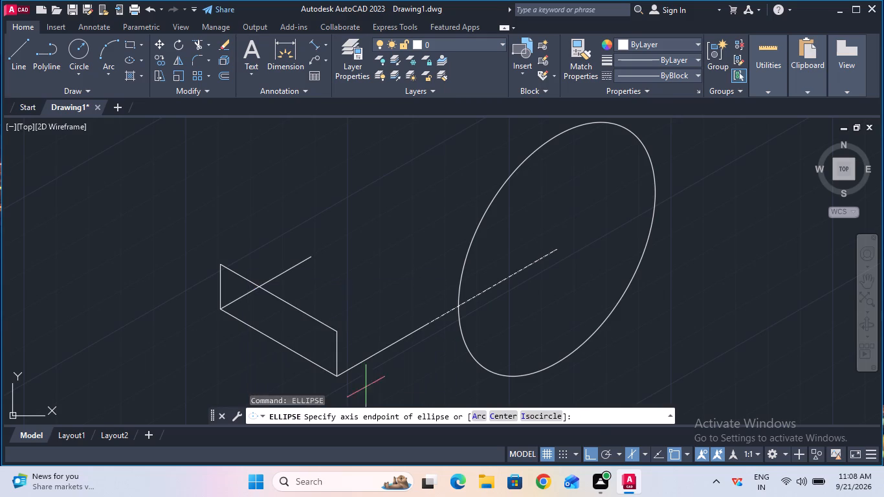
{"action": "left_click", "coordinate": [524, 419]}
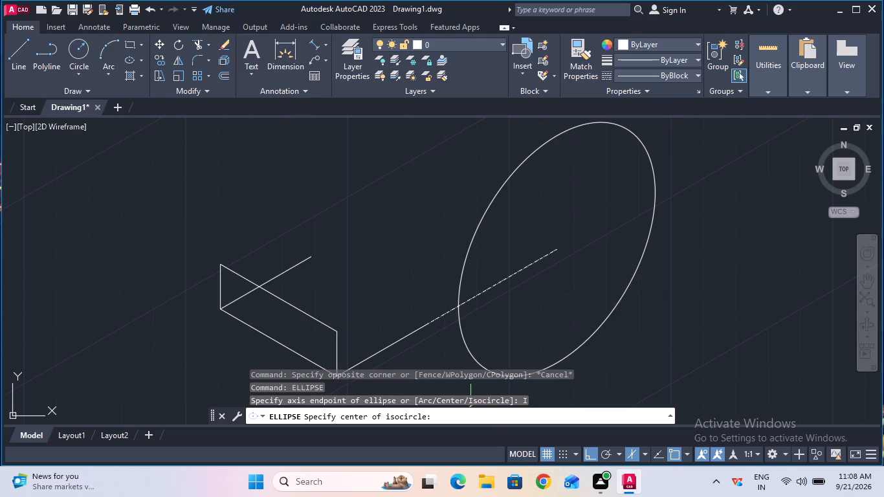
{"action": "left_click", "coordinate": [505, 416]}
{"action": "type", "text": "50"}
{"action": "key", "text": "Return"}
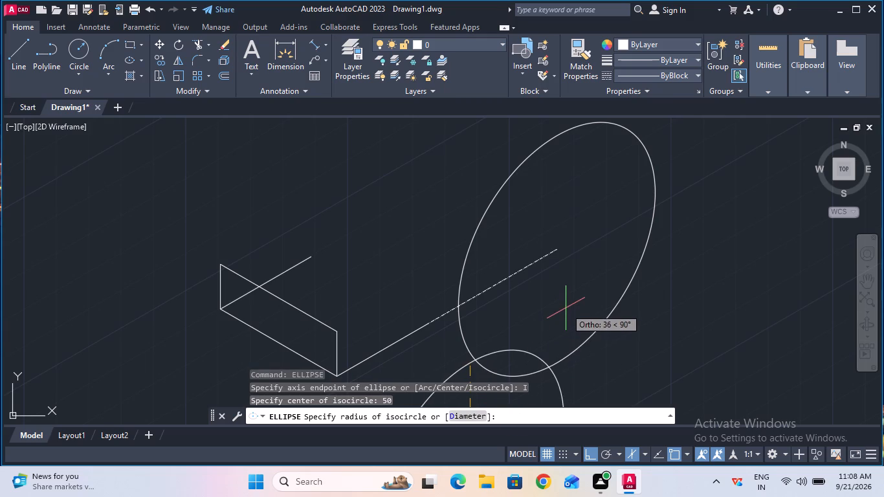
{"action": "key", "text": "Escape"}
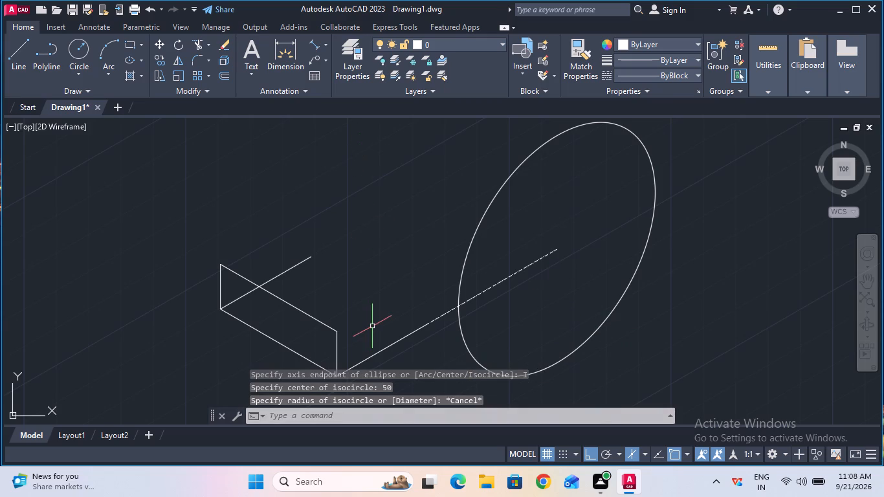
Draw an isocircle of radius 50 mm in the Right isoplane, centred on the far end of the centre line.
{"action": "type", "text": "ell"}
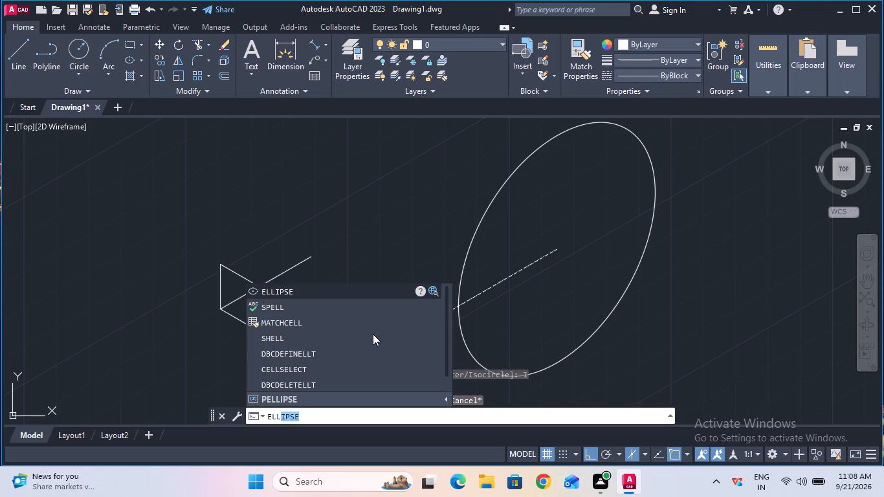
{"action": "left_click", "coordinate": [364, 287]}
{"action": "left_click", "coordinate": [538, 416]}
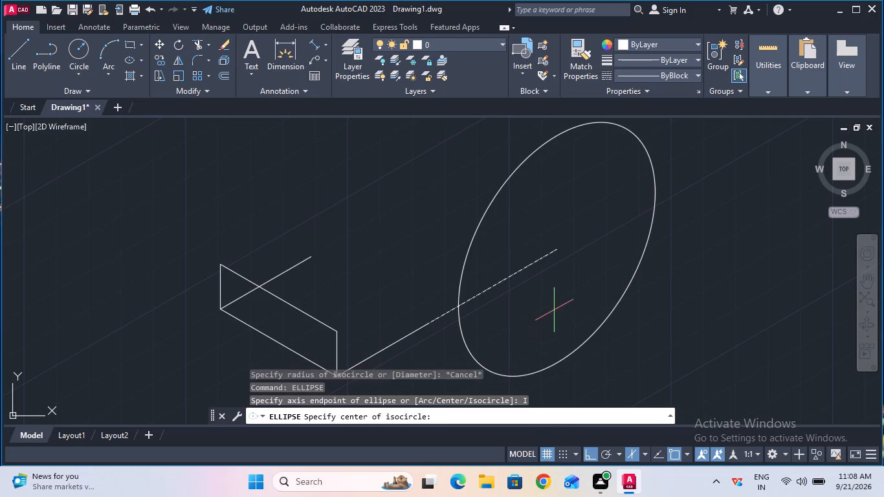
{"action": "left_click", "coordinate": [560, 248]}
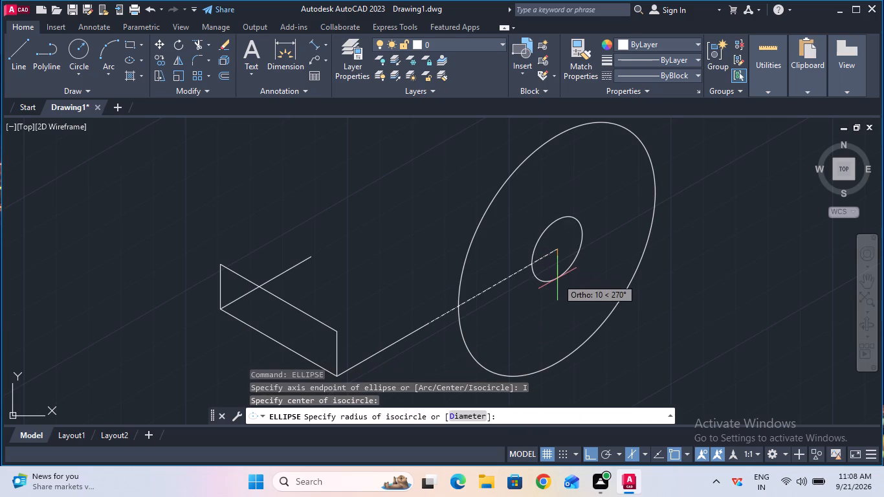
{"action": "type", "text": "50"}
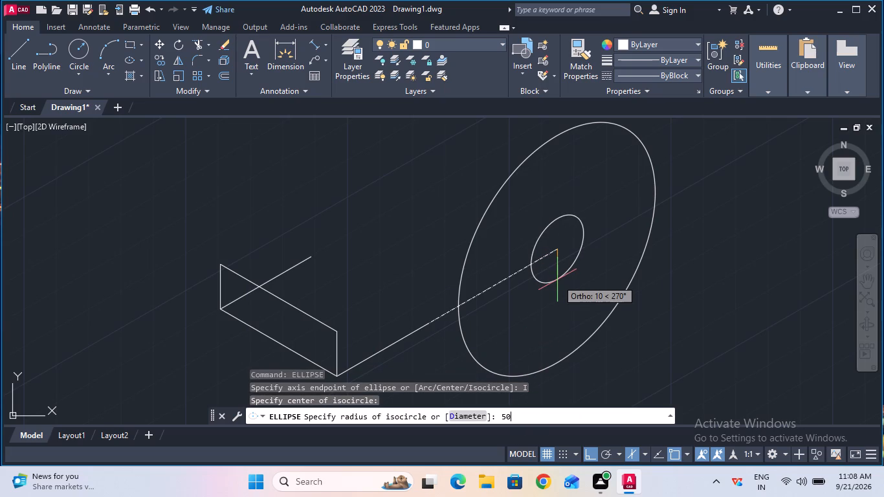
{"action": "key", "text": "Return"}
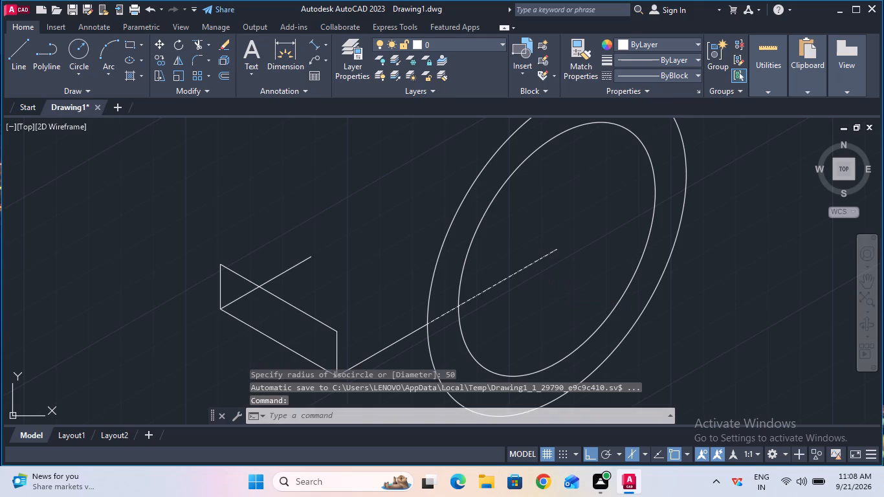
{"action": "key", "text": "Escape"}
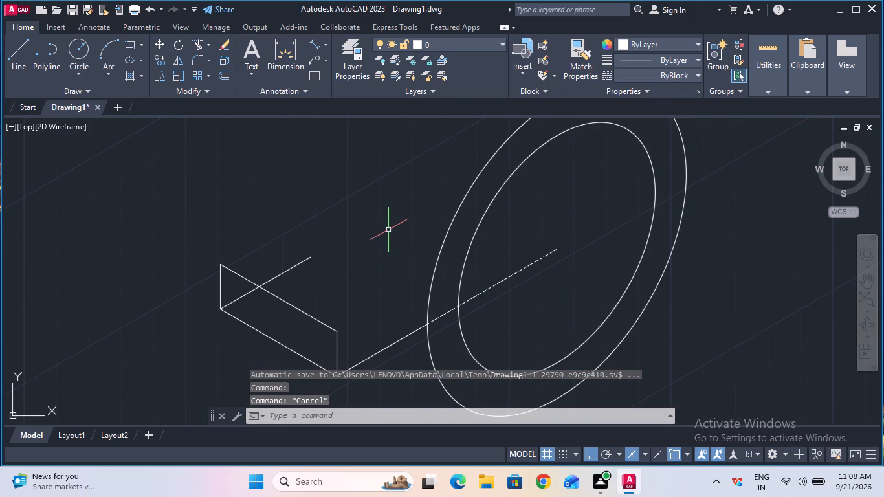
Measure from the 50 mm isocircle's crossing with the centre line to the lower base corner using an aligned dimension preview.
{"action": "left_click", "coordinate": [313, 40]}
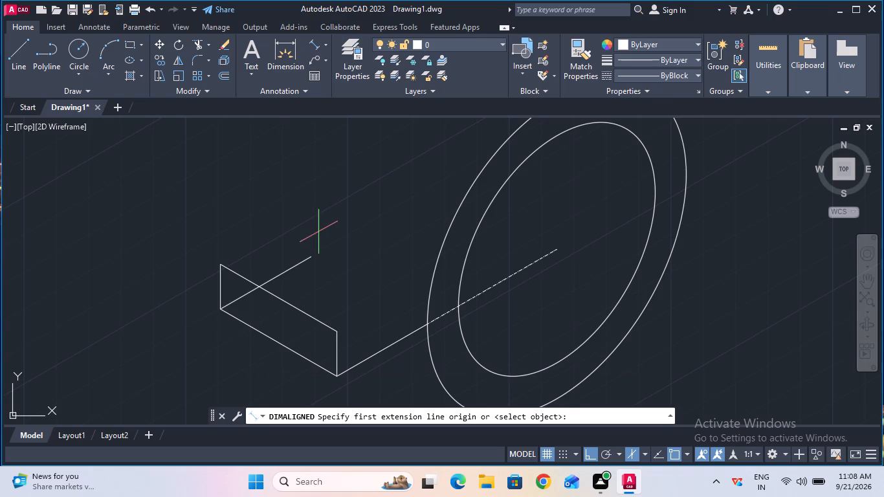
{"action": "left_click", "coordinate": [426, 325]}
{"action": "left_click", "coordinate": [337, 375]}
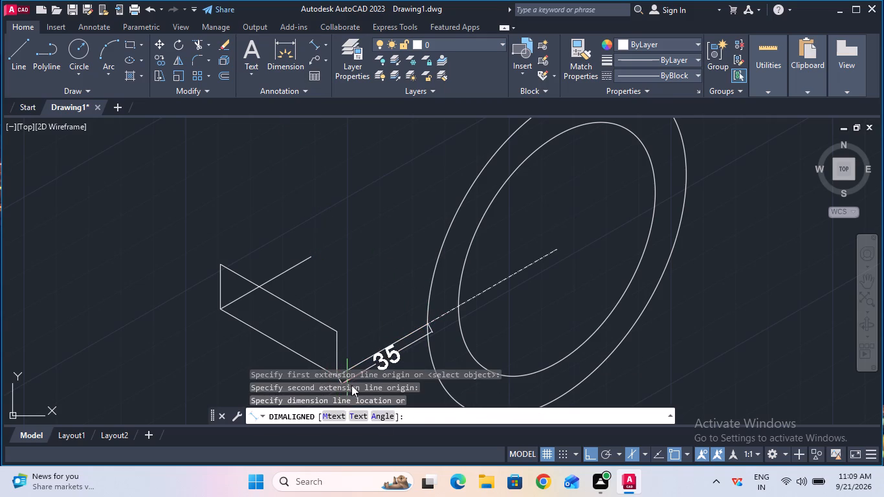
{"action": "key", "text": "Escape"}
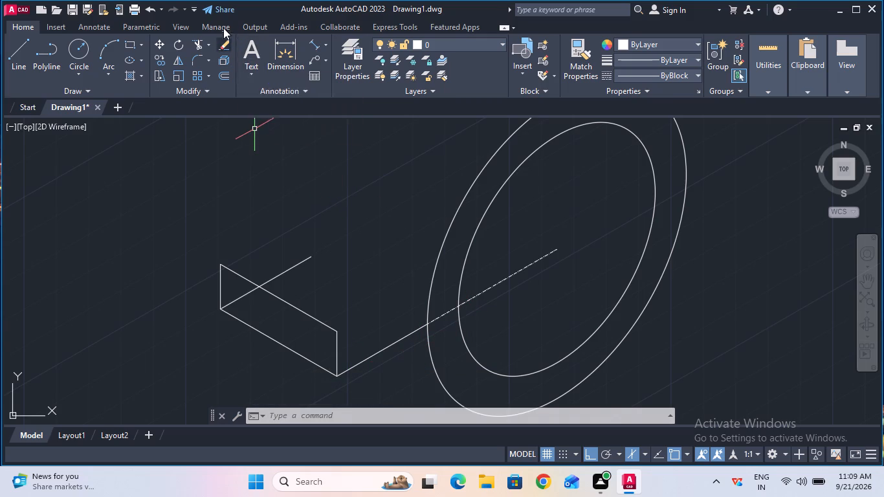
Extend the centre line through the inner isocircle to the far side of the outer isocircle.
{"action": "left_click", "coordinate": [208, 39]}
{"action": "left_click", "coordinate": [218, 89]}
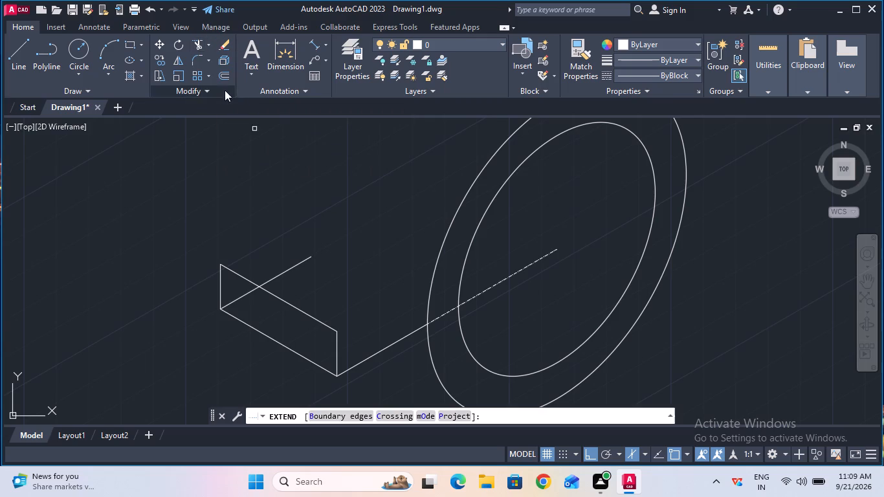
{"action": "left_click", "coordinate": [525, 267]}
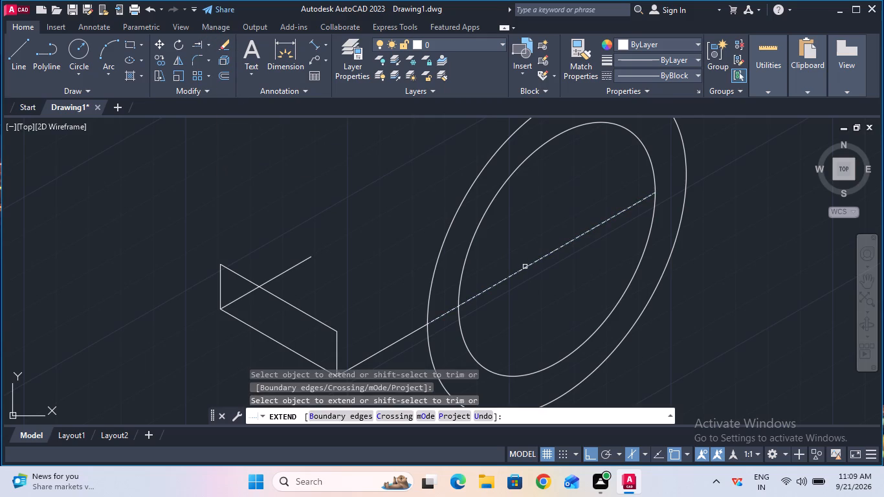
{"action": "left_click", "coordinate": [574, 237]}
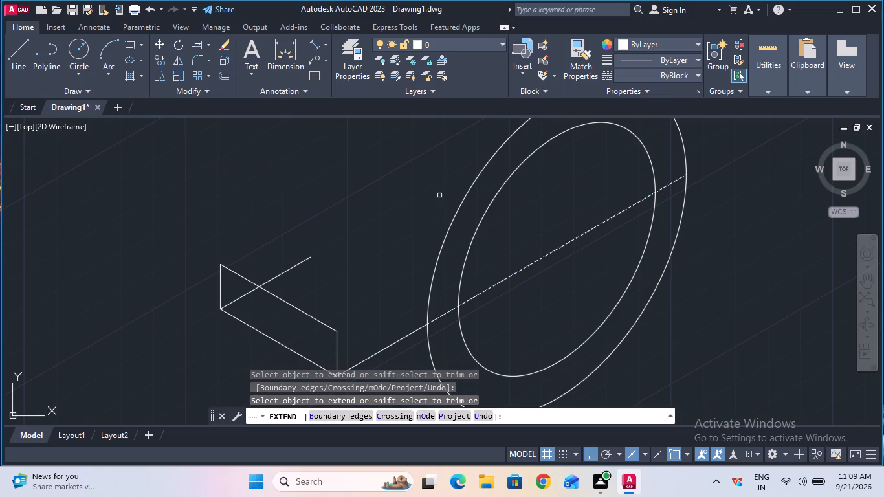
{"action": "key", "text": "Escape"}
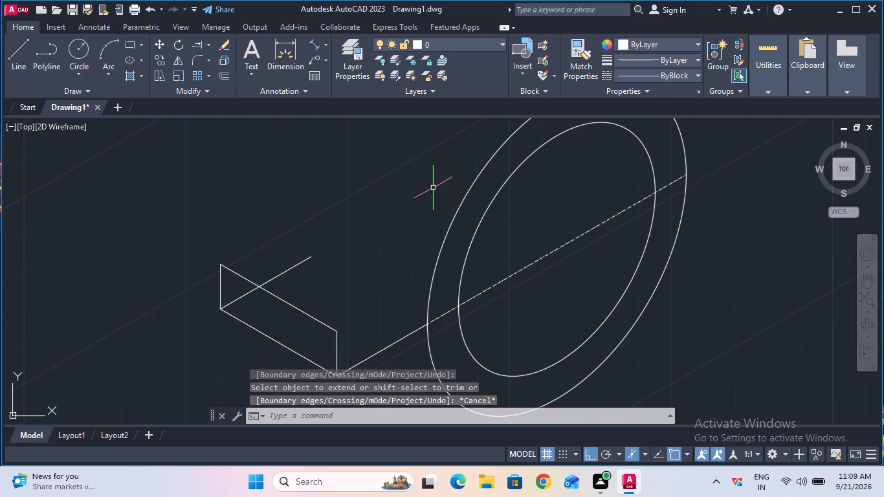
Trim away the halves of both isocircles that lie below the centre line.
{"action": "left_click", "coordinate": [208, 45]}
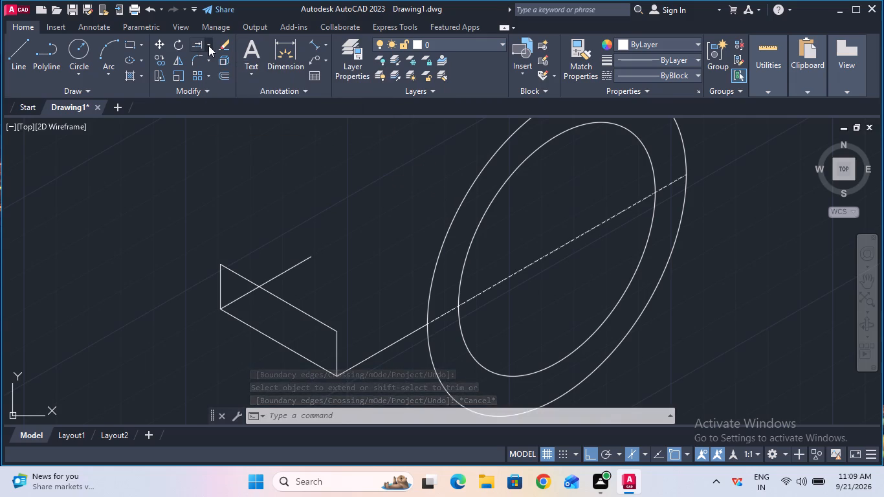
{"action": "left_click", "coordinate": [228, 69]}
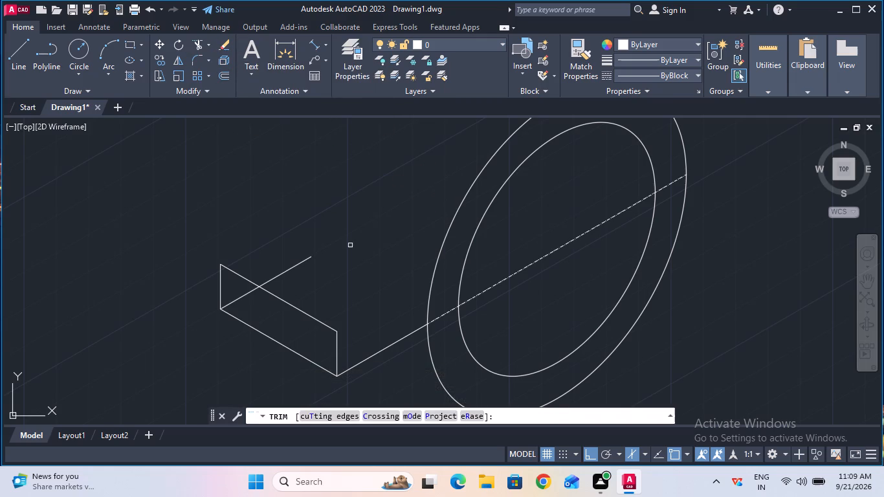
{"action": "left_click_drag", "start_coordinate": [420, 375], "coordinate": [462, 352]}
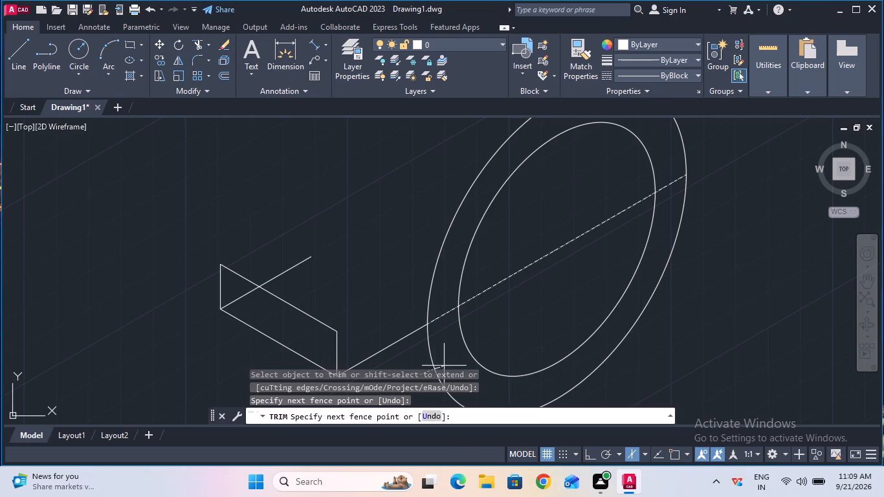
{"action": "left_click_drag", "start_coordinate": [462, 352], "coordinate": [498, 333]}
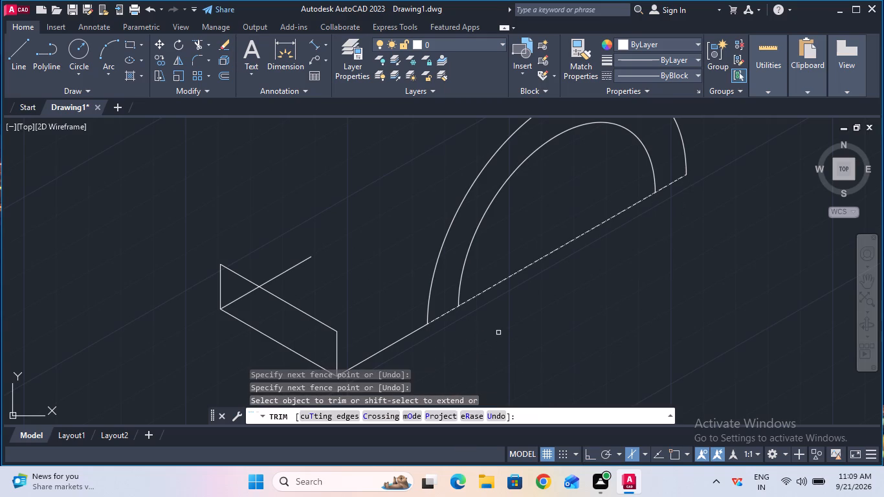
{"action": "key", "text": "Escape"}
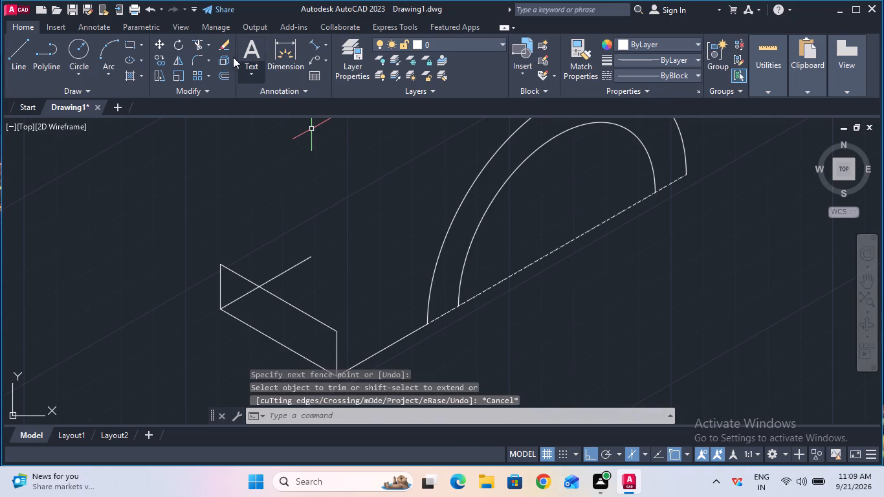
Trim out the part of the centre line between the two ends of the inner arc.
{"action": "left_click", "coordinate": [199, 43]}
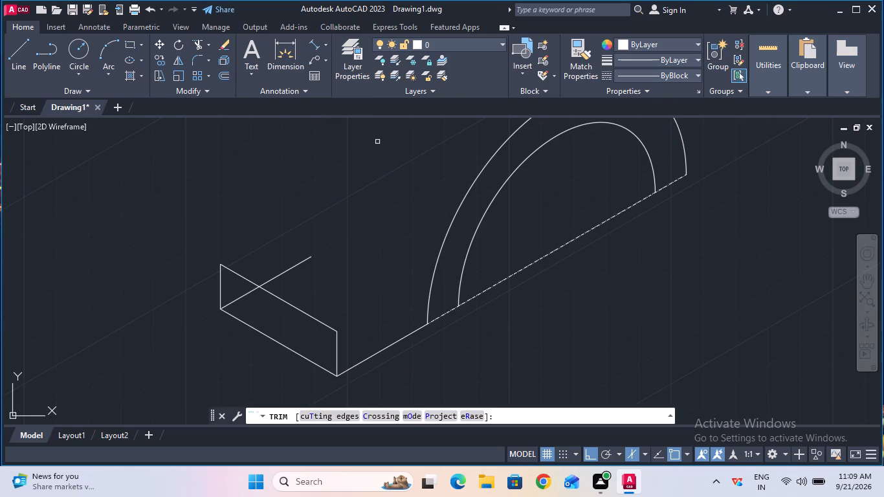
{"action": "left_click", "coordinate": [544, 256]}
{"action": "key", "text": "Escape"}
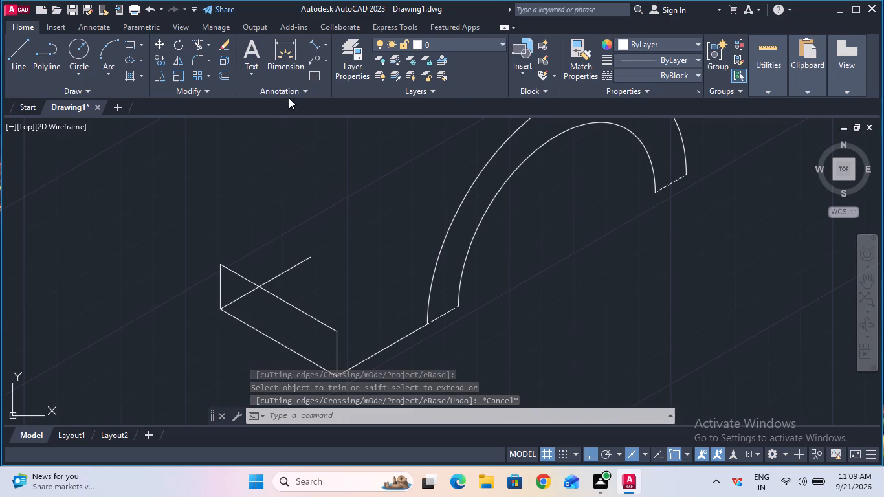
Set the linetype of the short segment joining the two arcs nearest the base to ByBlock.
{"action": "left_click", "coordinate": [445, 313]}
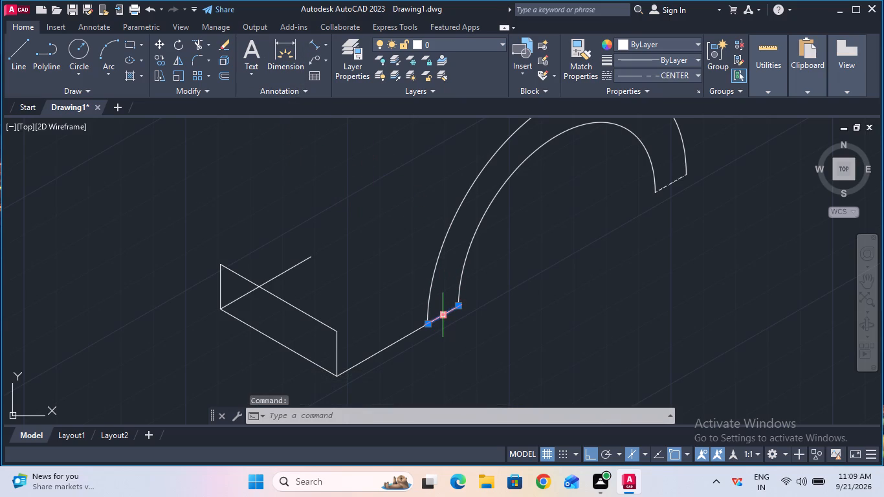
{"action": "type", "text": "pr"}
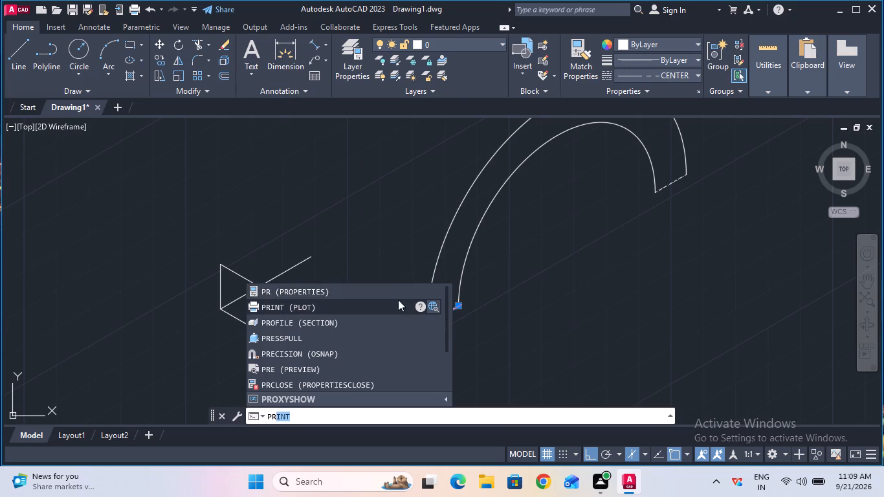
{"action": "left_click", "coordinate": [392, 294]}
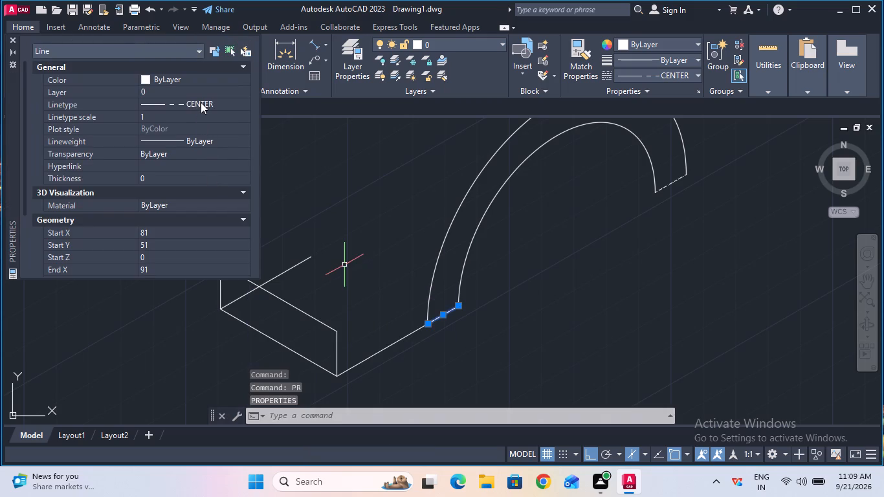
{"action": "left_click", "coordinate": [201, 102]}
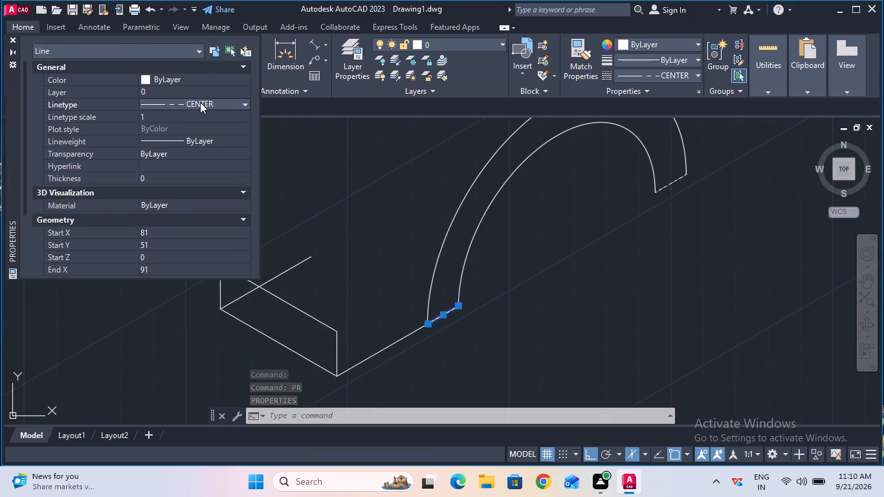
{"action": "left_click", "coordinate": [206, 104]}
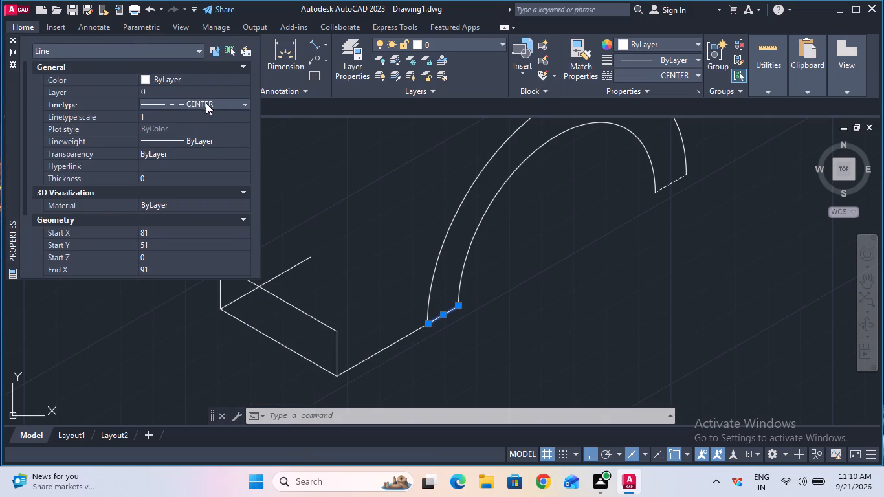
{"action": "left_click", "coordinate": [206, 131]}
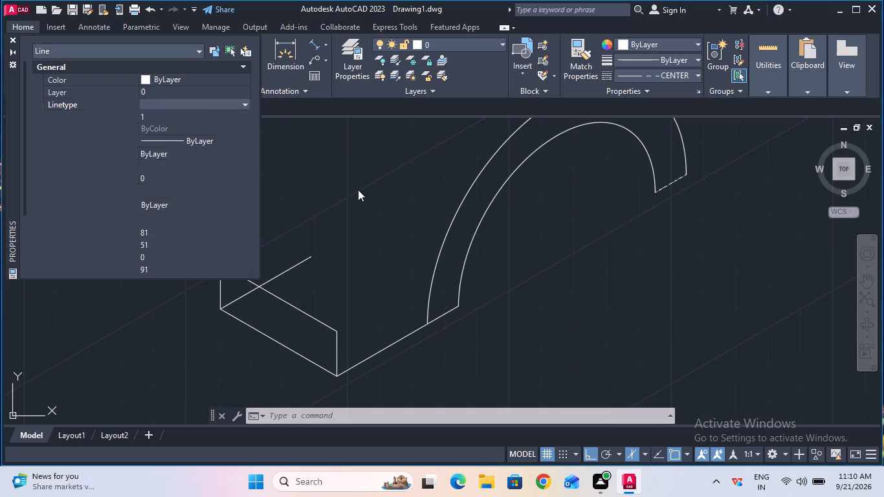
Set the linetype of the short segment joining the arcs' far ends to ByBlock, and close the object properties.
{"action": "left_click", "coordinate": [665, 186]}
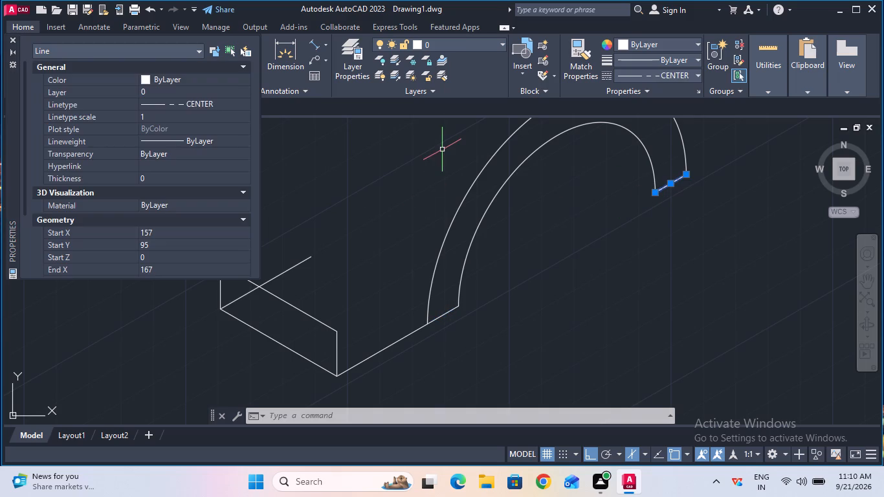
{"action": "left_click", "coordinate": [241, 98]}
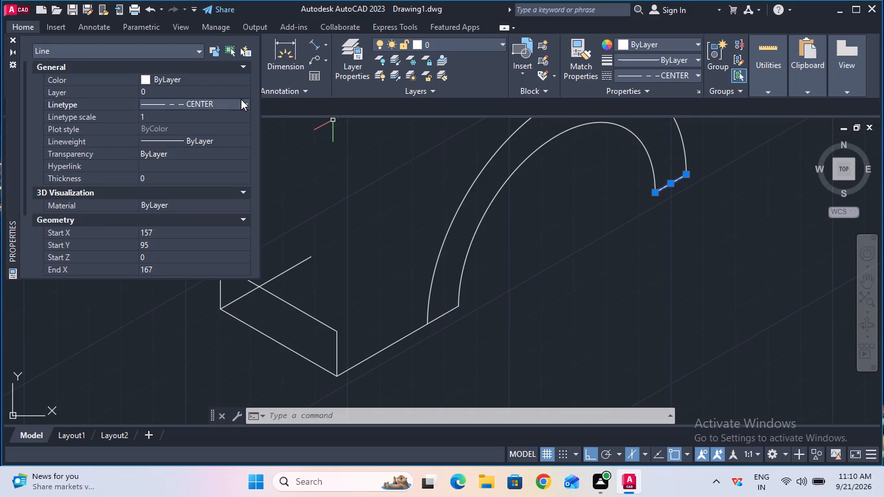
{"action": "left_click", "coordinate": [241, 99]}
{"action": "left_click", "coordinate": [236, 127]}
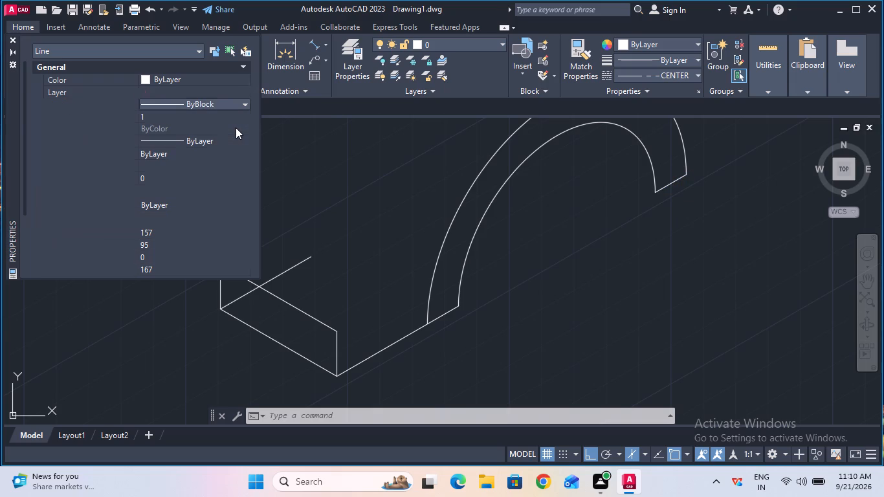
{"action": "left_click", "coordinate": [11, 47]}
{"action": "left_click", "coordinate": [11, 38]}
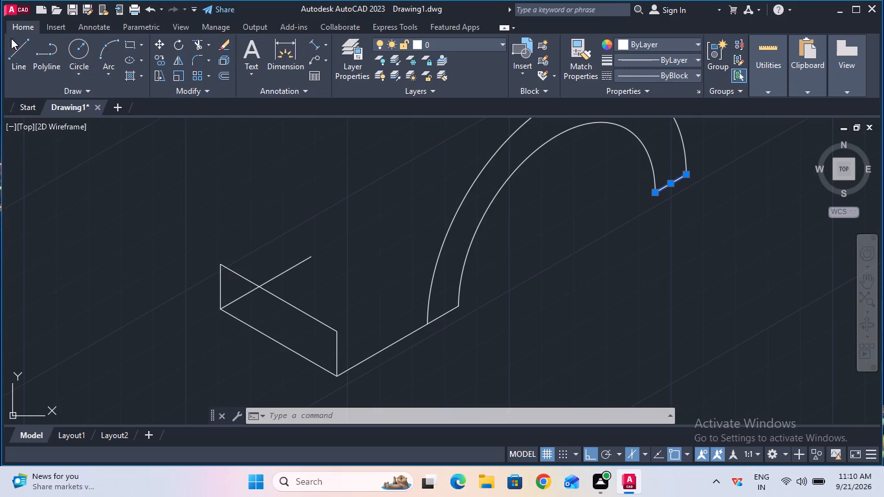
{"action": "key", "text": "Escape"}
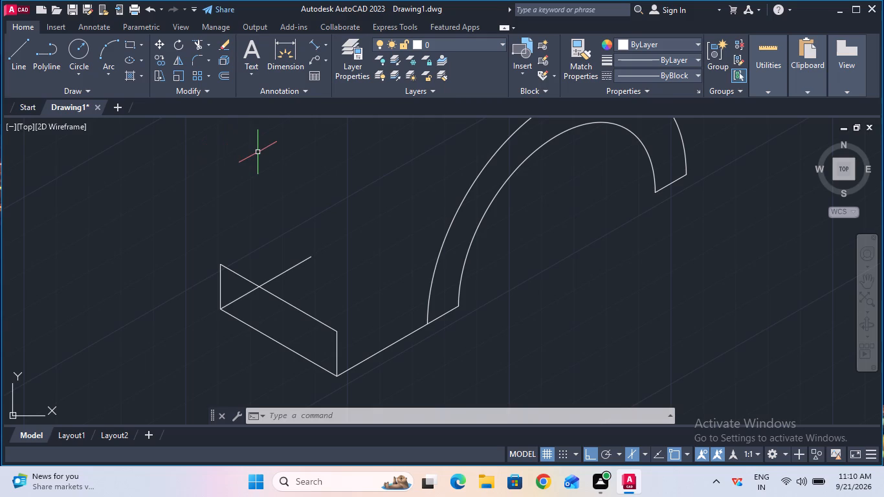
Copy the inner and outer arcs 15 mm in the left isoplane, parallel to the base's long edges and towards the front.
{"action": "scroll", "coordinate": [258, 152], "scroll_direction": "down", "scroll_amount": 3, "text": "ctrl"}
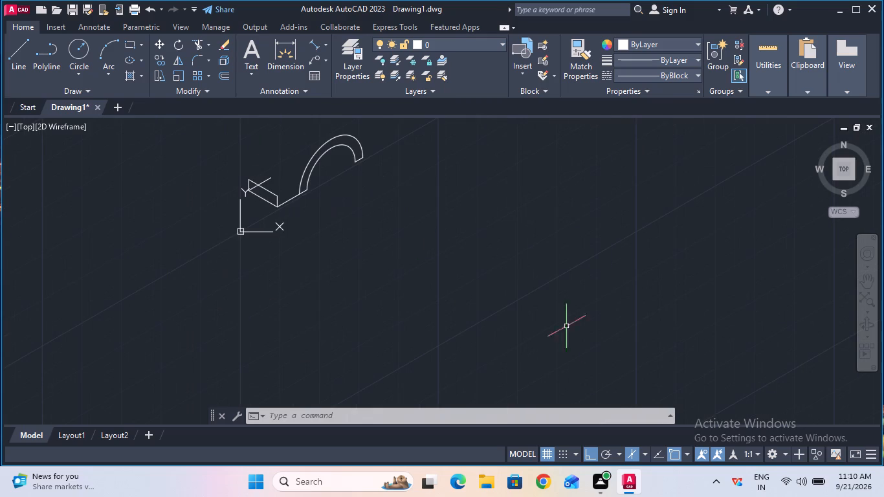
{"action": "left_click", "coordinate": [862, 287]}
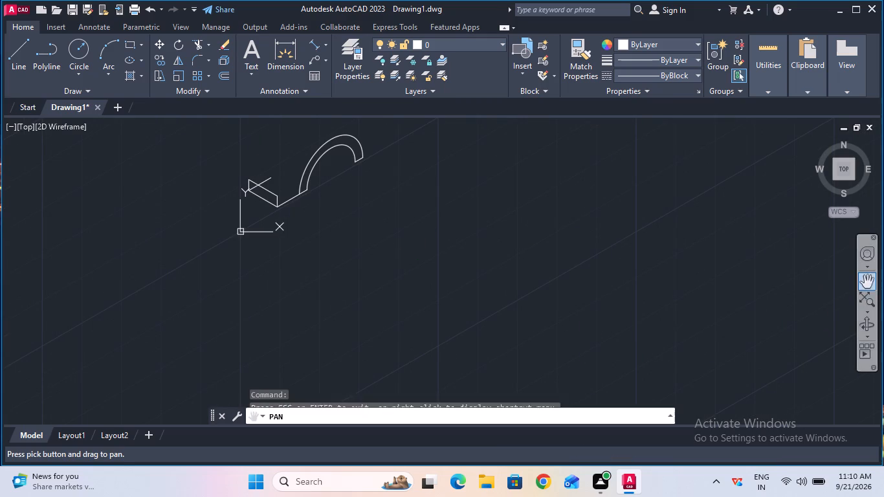
{"action": "left_click_drag", "start_coordinate": [350, 202], "coordinate": [384, 293]}
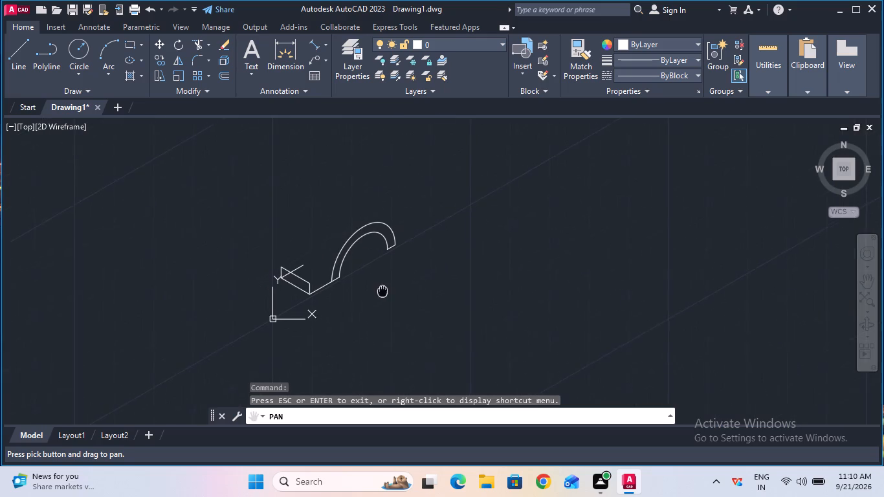
{"action": "left_click_drag", "start_coordinate": [384, 293], "coordinate": [386, 297]}
{"action": "key", "text": "Escape"}
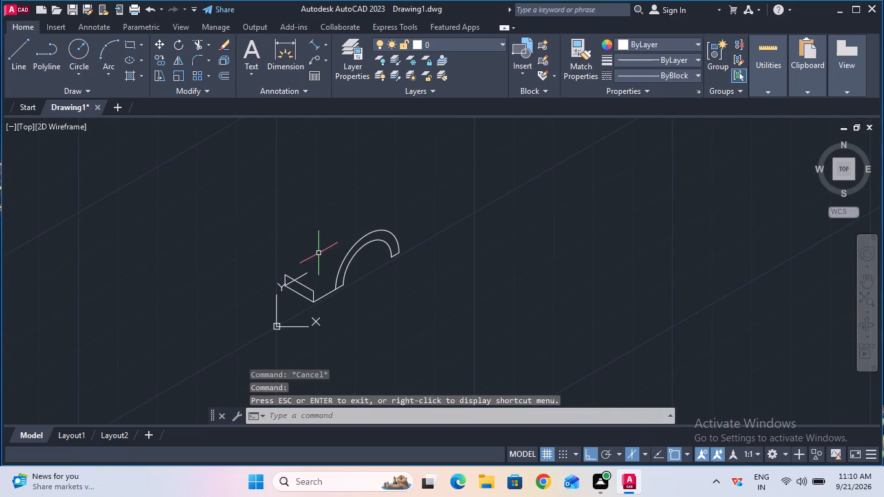
{"action": "scroll", "coordinate": [318, 253], "scroll_direction": "up", "scroll_amount": 2, "text": "ctrl"}
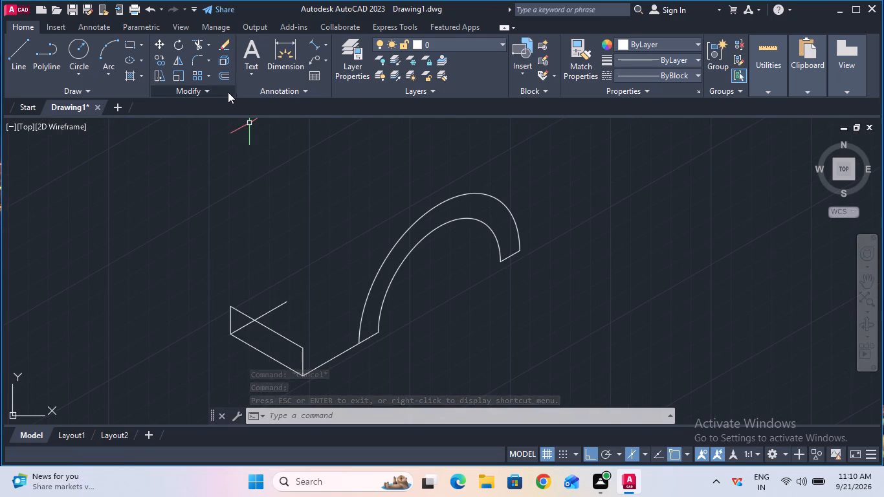
{"action": "left_click", "coordinate": [160, 61]}
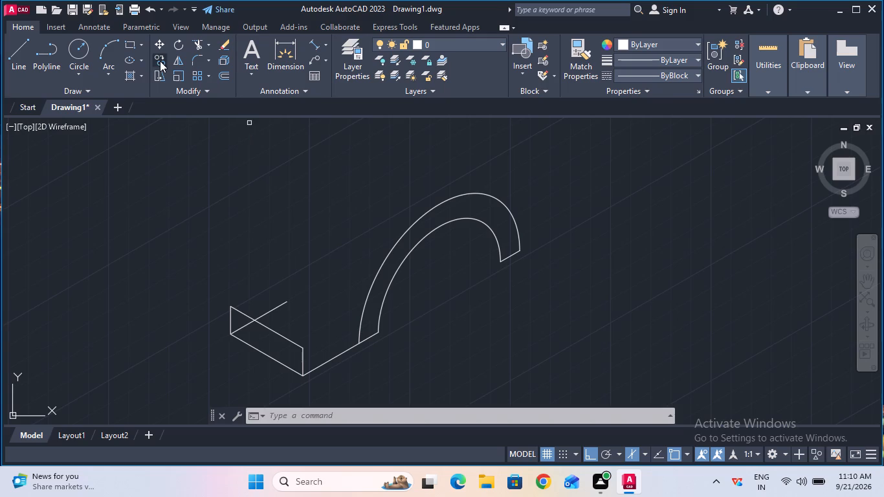
{"action": "left_click", "coordinate": [414, 221]}
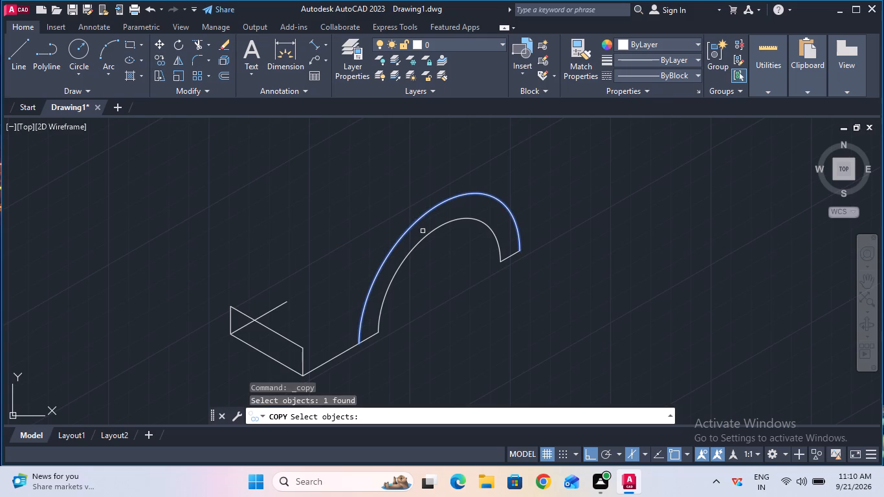
{"action": "left_click", "coordinate": [426, 235], "text": "shift"}
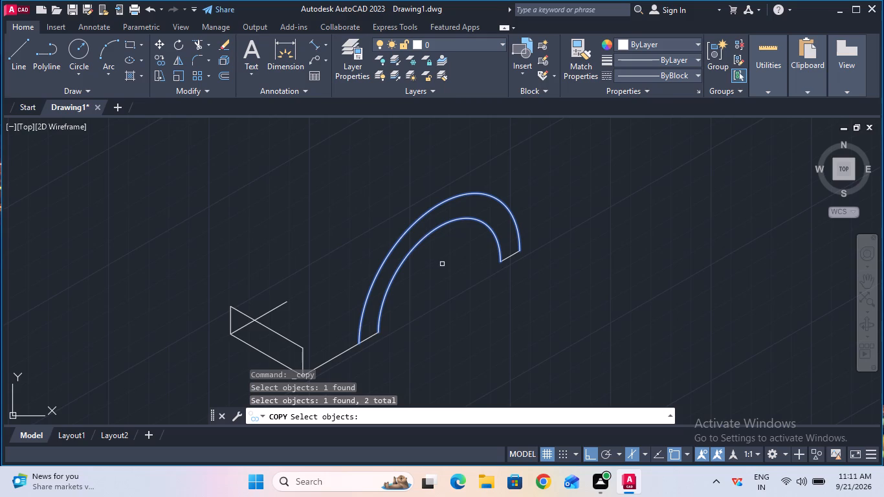
{"action": "key", "text": "Return"}
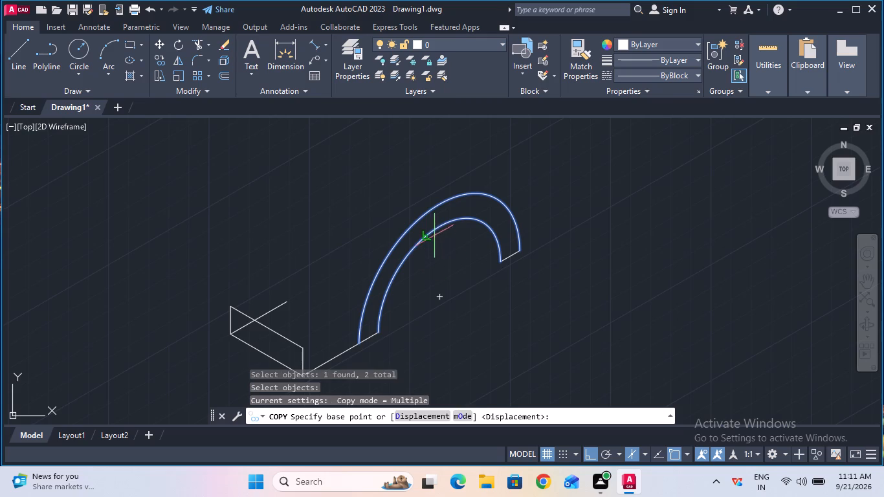
{"action": "left_click", "coordinate": [439, 301]}
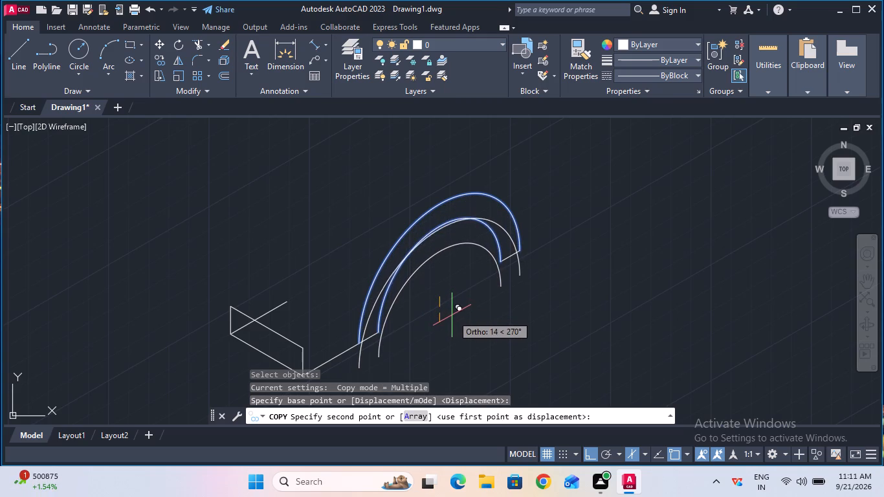
{"action": "key", "text": "F5"}
{"action": "type", "text": "15"}
{"action": "key", "text": "Return"}
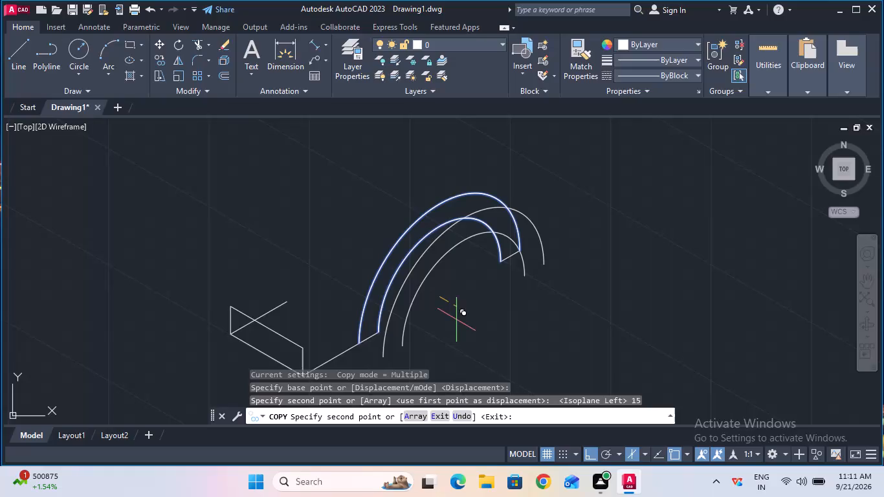
{"action": "key", "text": "Escape"}
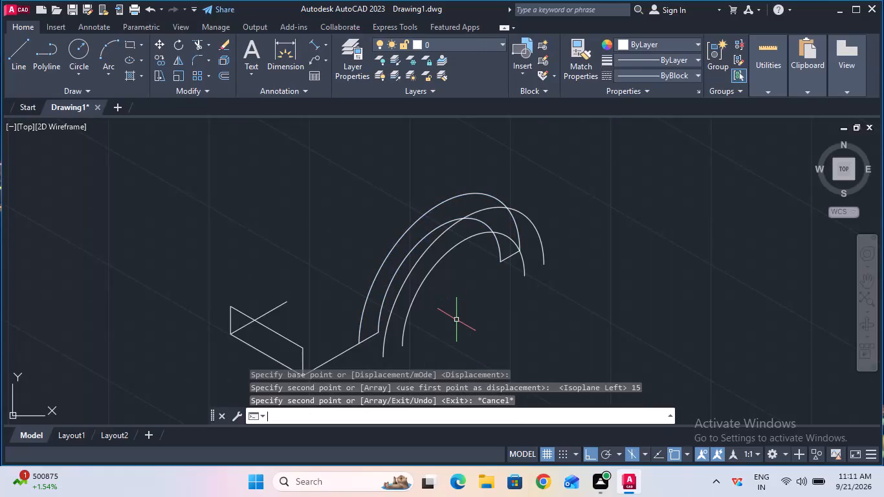
Draw short lines joining the copied inner and outer arcs at their near ends and at their far ends.
{"action": "left_click", "coordinate": [25, 48]}
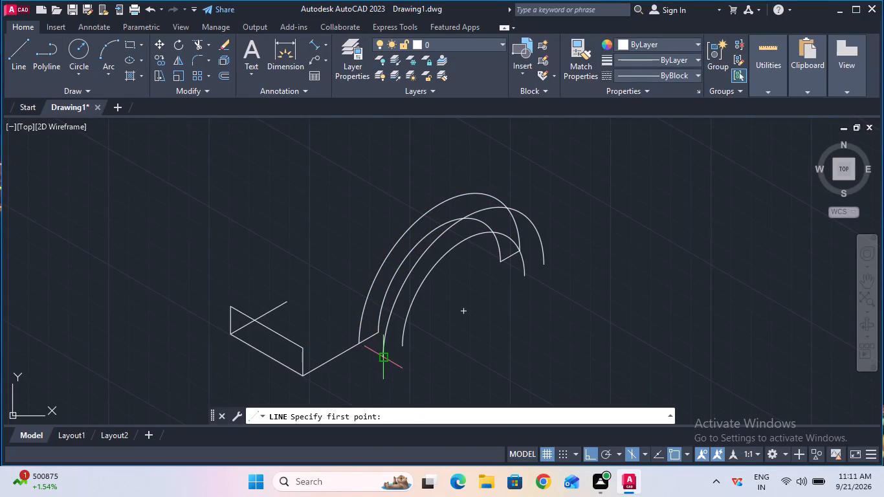
{"action": "left_click", "coordinate": [384, 358]}
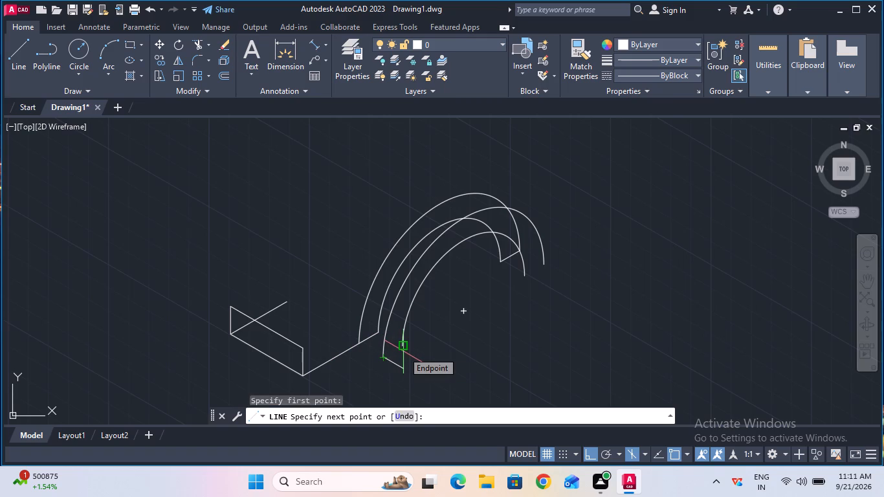
{"action": "key", "text": "F5"}
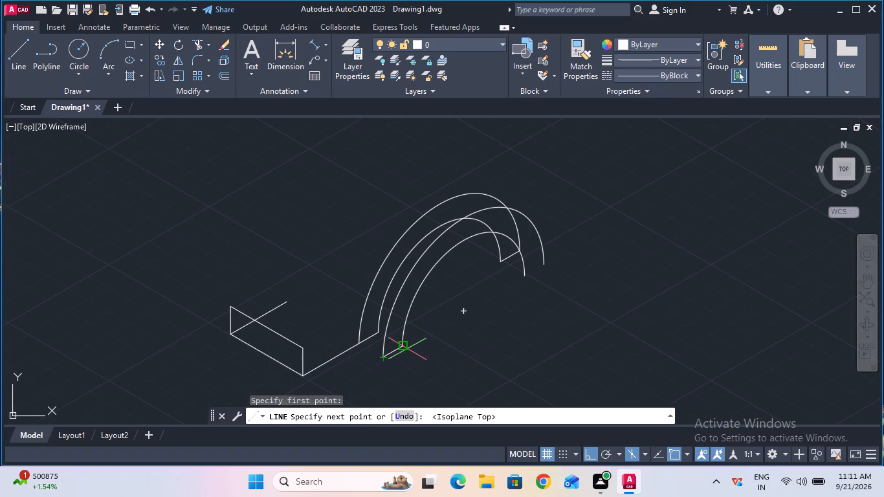
{"action": "left_click", "coordinate": [407, 349]}
{"action": "key", "text": "Escape"}
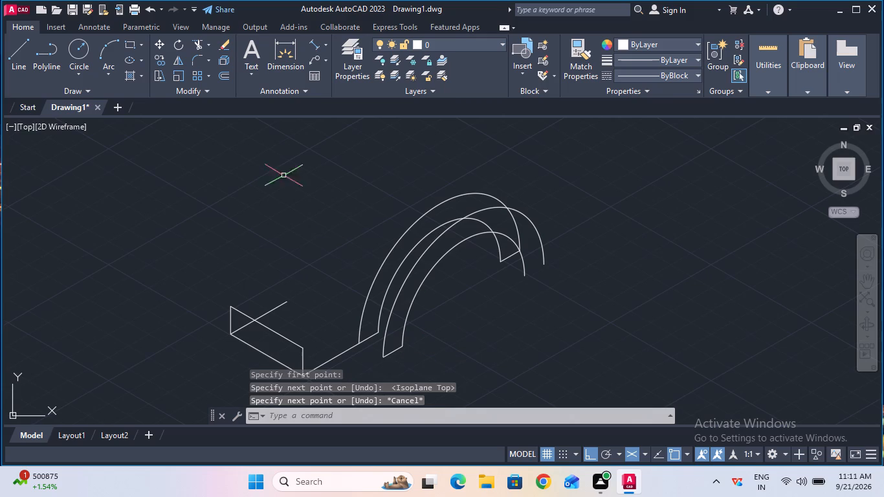
{"action": "left_click", "coordinate": [27, 61]}
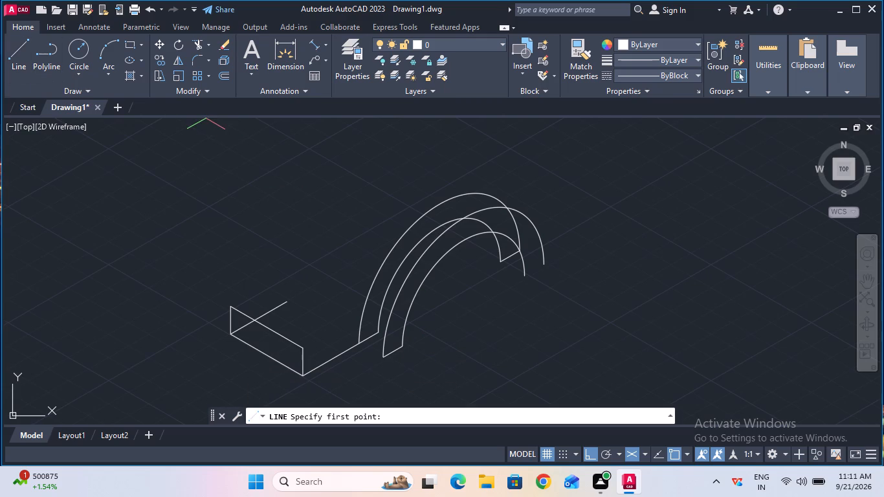
{"action": "left_click", "coordinate": [527, 276]}
{"action": "left_click", "coordinate": [544, 263]}
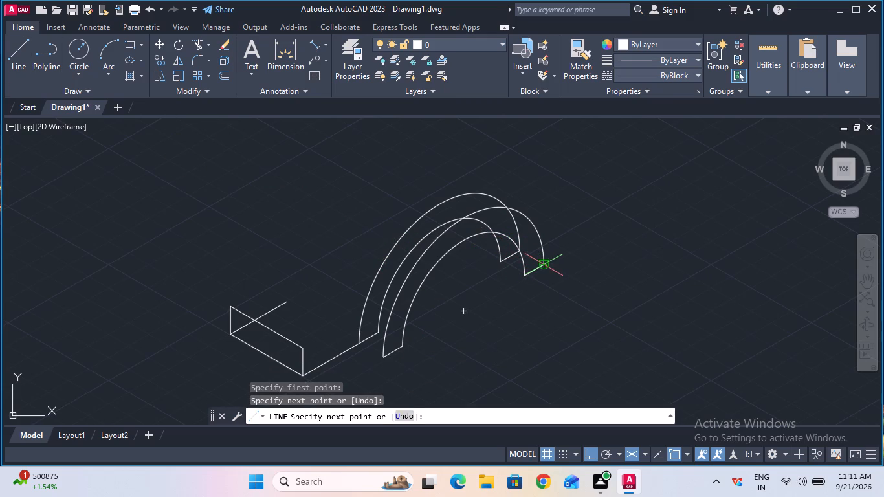
{"action": "key", "text": "Escape"}
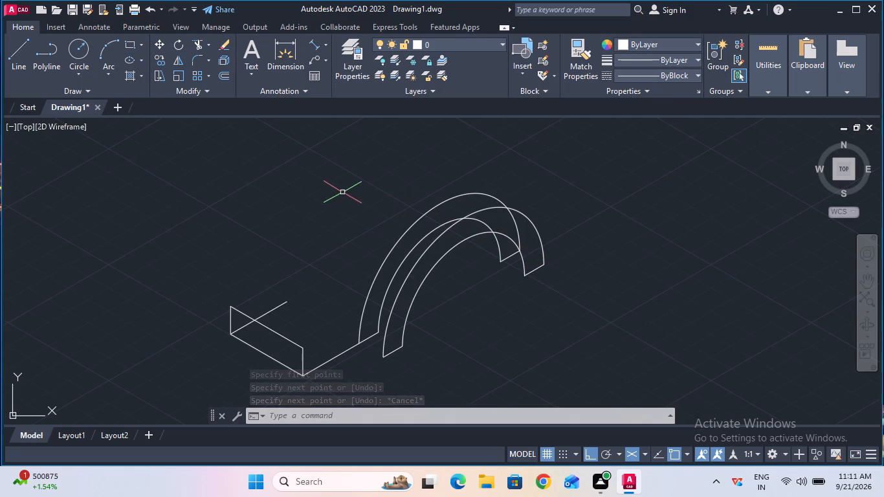
Draw a line from the original outer arc's near end to the matching end of the copied outer arc.
{"action": "left_click", "coordinate": [27, 63]}
{"action": "left_click", "coordinate": [361, 344]}
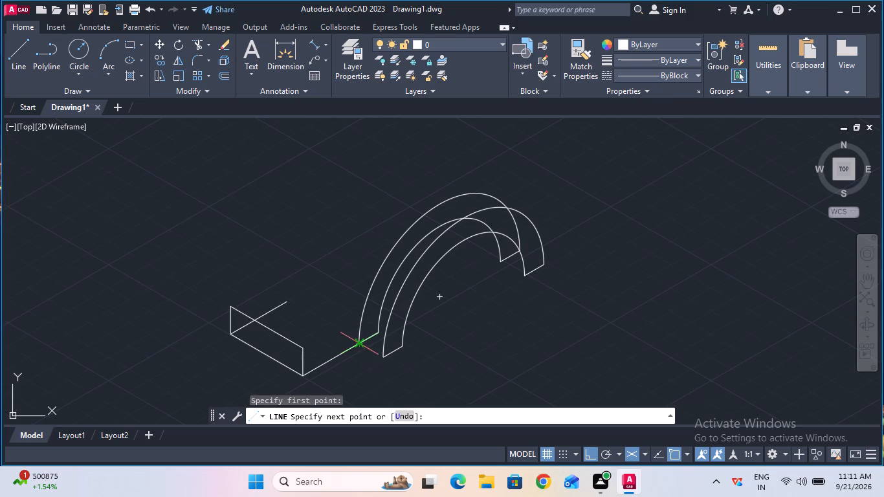
{"action": "left_click", "coordinate": [384, 357]}
{"action": "key", "text": "Escape"}
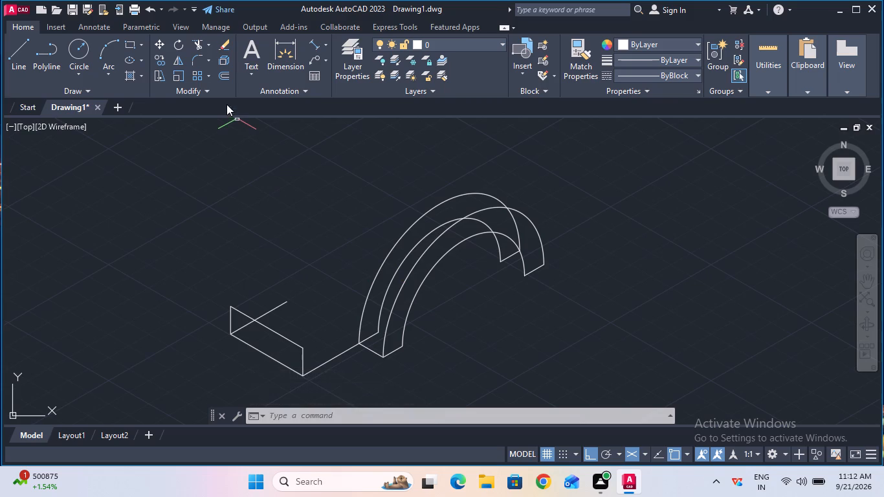
Trim away the original rear arcs and the short segments joining their ends, leaving only the copied arch outline.
{"action": "left_click", "coordinate": [200, 46]}
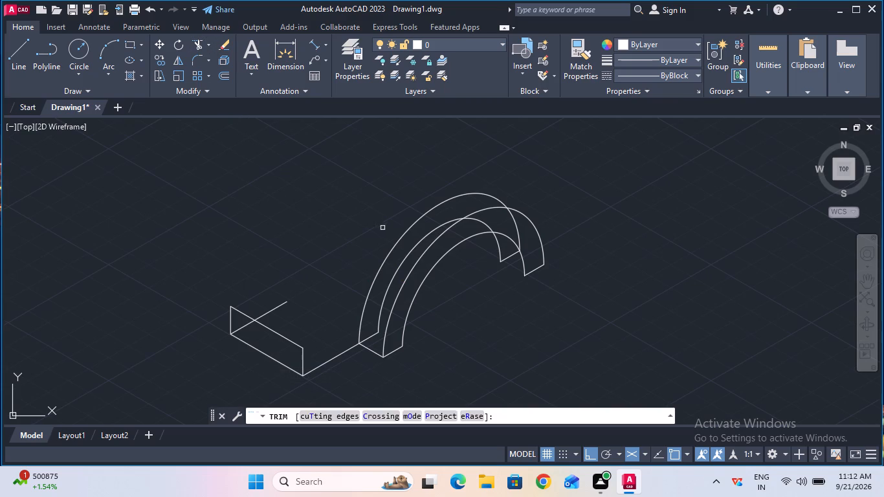
{"action": "left_click", "coordinate": [395, 242]}
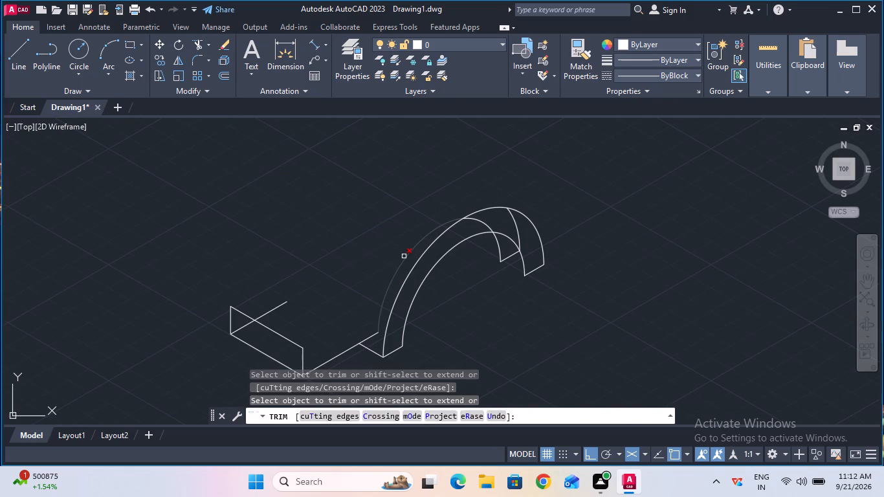
{"action": "left_click", "coordinate": [404, 257]}
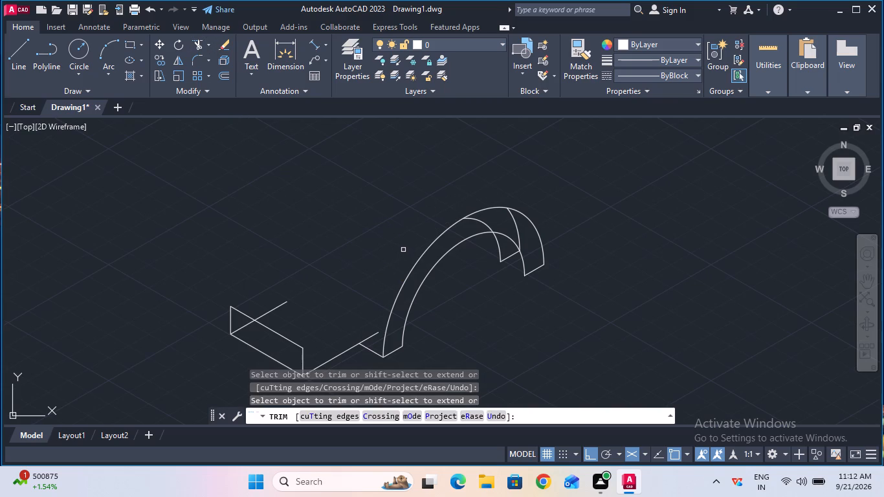
{"action": "left_click", "coordinate": [368, 340]}
{"action": "left_click", "coordinate": [486, 225]}
{"action": "left_click", "coordinate": [512, 219]}
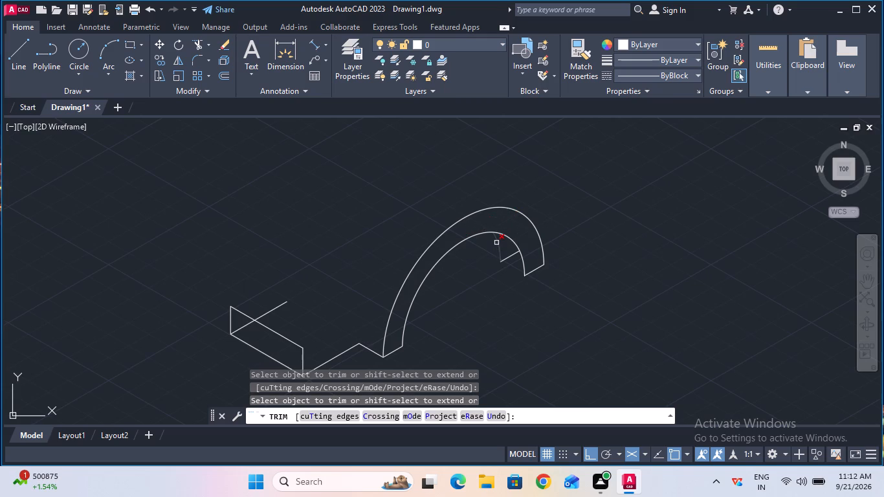
{"action": "left_click", "coordinate": [496, 243]}
{"action": "left_click", "coordinate": [505, 260]}
{"action": "key", "text": "Escape"}
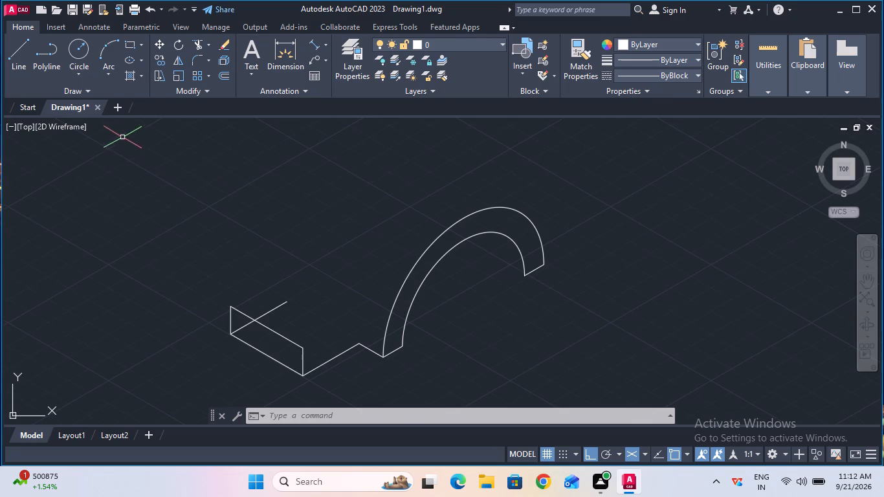
Copy the arch outline, both arcs and both short end lines, 70 mm towards the rear, parallel to the base's long edges.
{"action": "left_click", "coordinate": [162, 62]}
{"action": "left_click", "coordinate": [429, 246]}
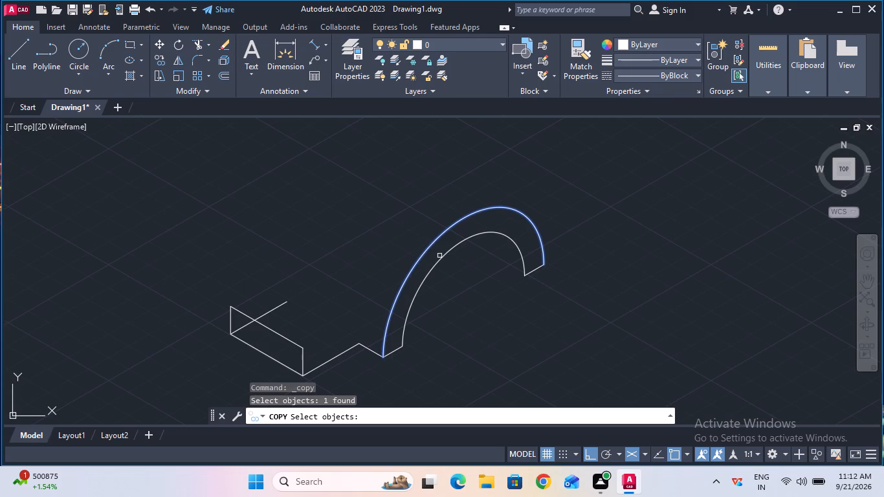
{"action": "left_click", "coordinate": [439, 256], "text": "shift"}
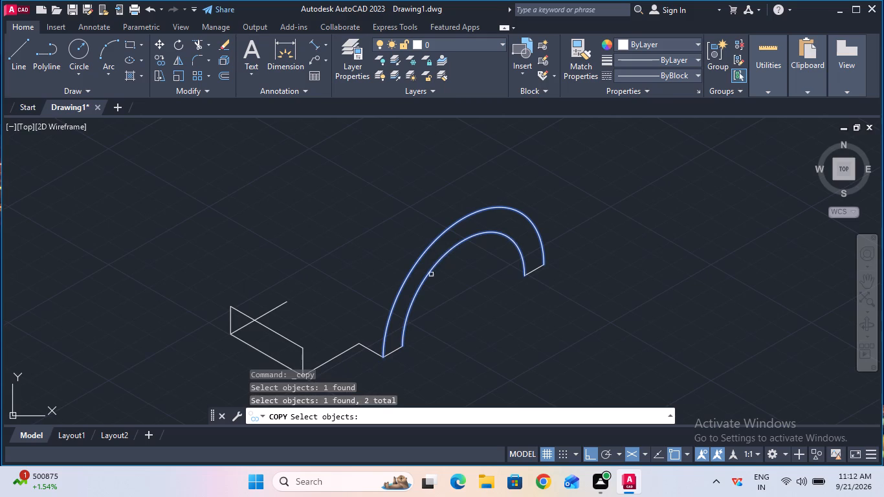
{"action": "left_click", "coordinate": [397, 349], "text": "shift"}
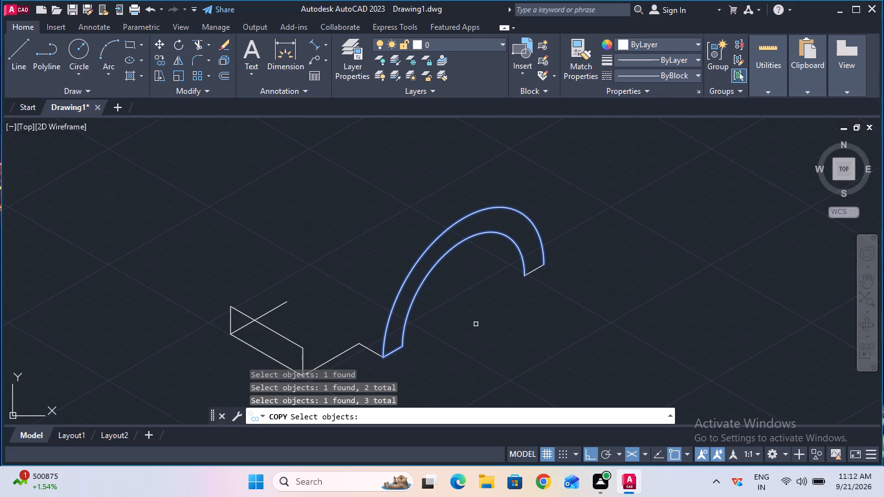
{"action": "left_click", "coordinate": [530, 271], "text": "shift"}
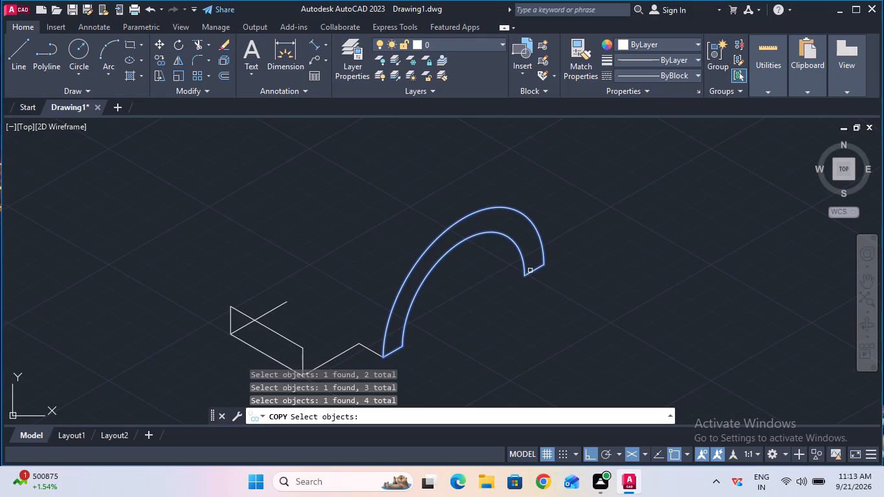
{"action": "key", "text": "Return"}
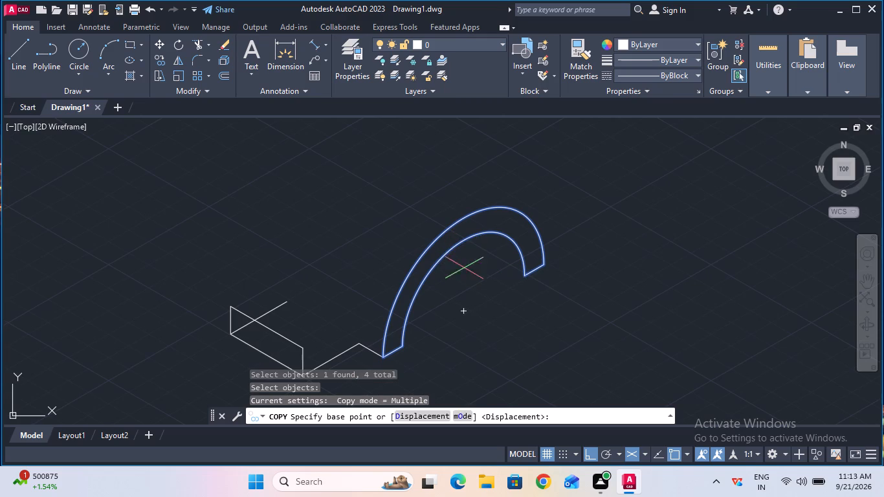
{"action": "left_click", "coordinate": [462, 309]}
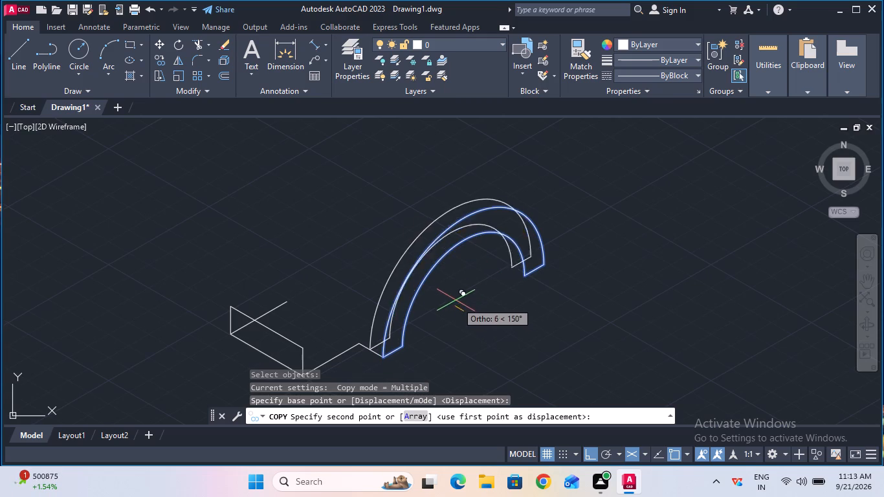
{"action": "type", "text": "70"}
{"action": "key", "text": "Return"}
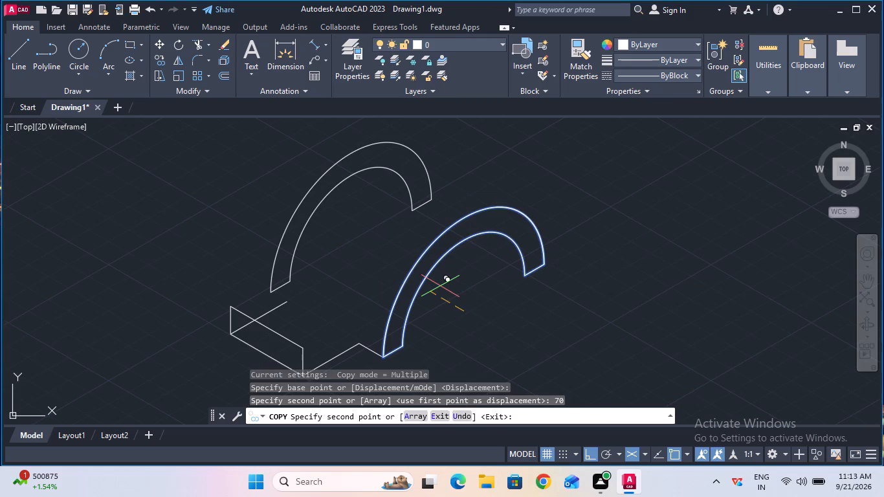
{"action": "key", "text": "Escape"}
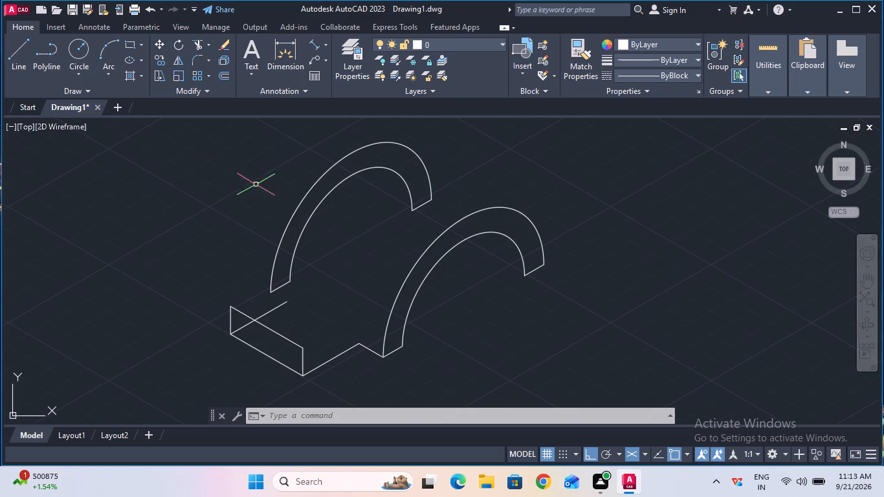
Copy the front arch's outer arc 15 mm towards the rear, parallel to the base's long edges.
{"action": "left_click", "coordinate": [160, 67]}
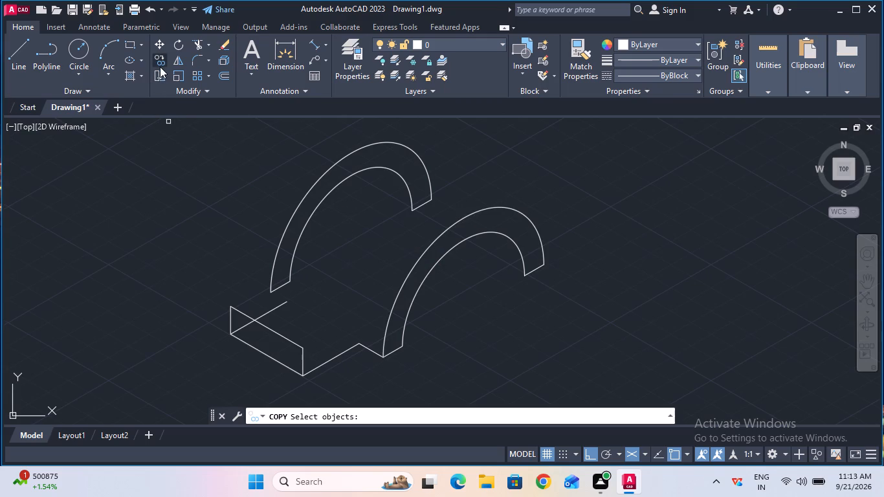
{"action": "left_click", "coordinate": [419, 255]}
{"action": "key", "text": "Return"}
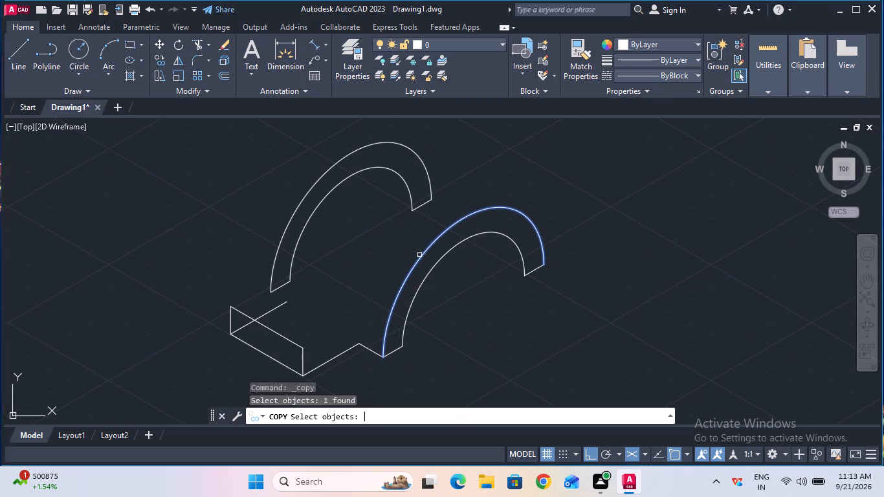
{"action": "left_click", "coordinate": [463, 311]}
{"action": "type", "text": "15"}
{"action": "key", "text": "Return"}
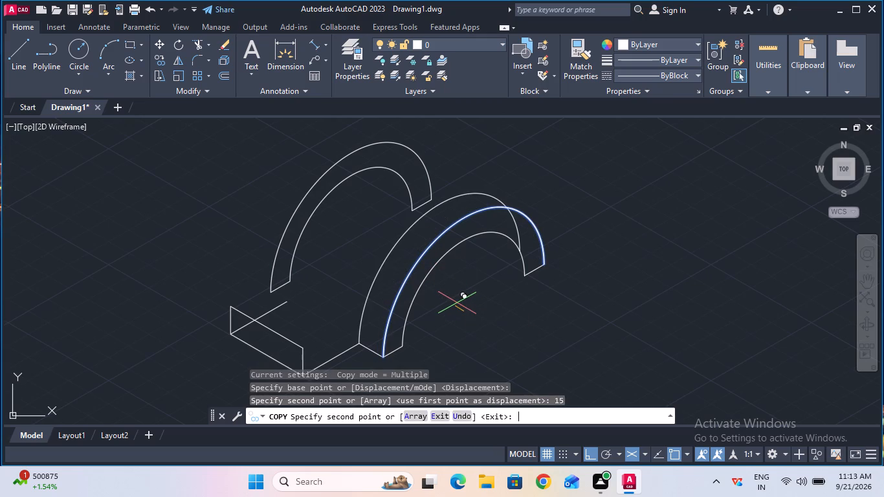
{"action": "key", "text": "Escape"}
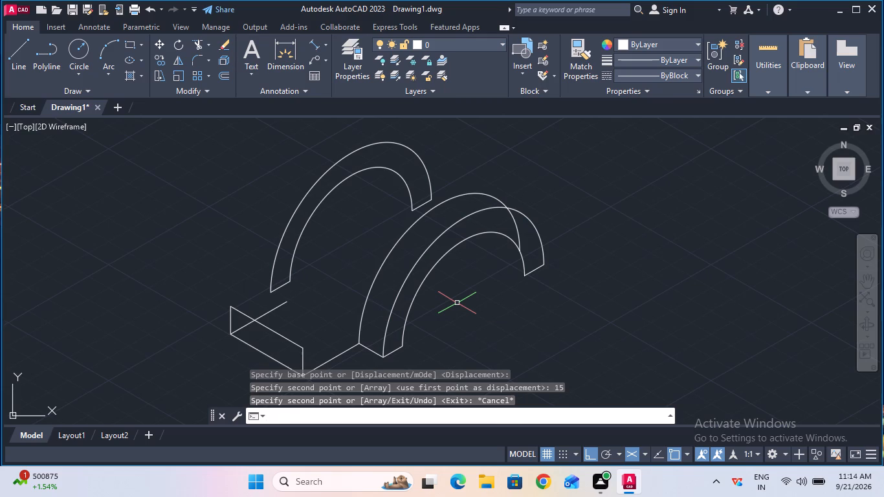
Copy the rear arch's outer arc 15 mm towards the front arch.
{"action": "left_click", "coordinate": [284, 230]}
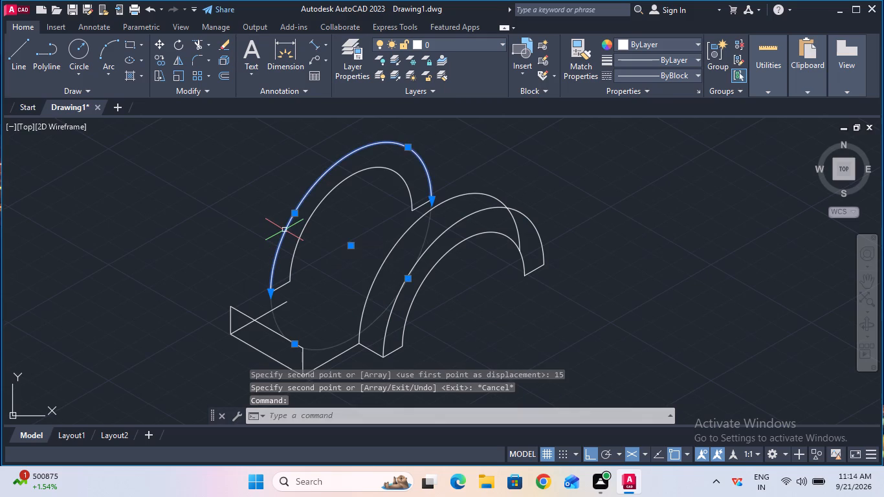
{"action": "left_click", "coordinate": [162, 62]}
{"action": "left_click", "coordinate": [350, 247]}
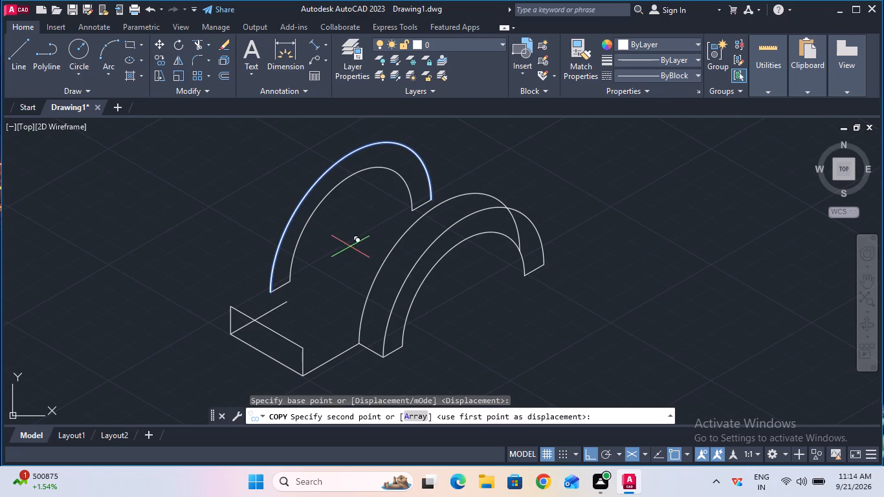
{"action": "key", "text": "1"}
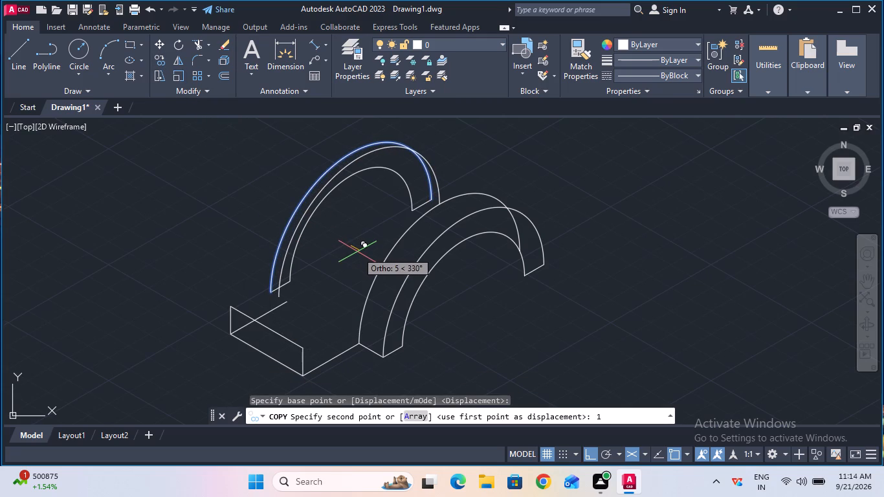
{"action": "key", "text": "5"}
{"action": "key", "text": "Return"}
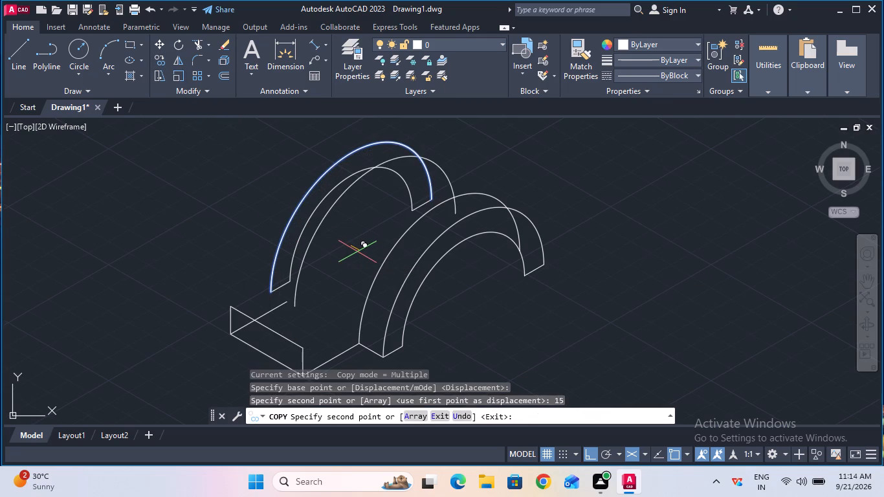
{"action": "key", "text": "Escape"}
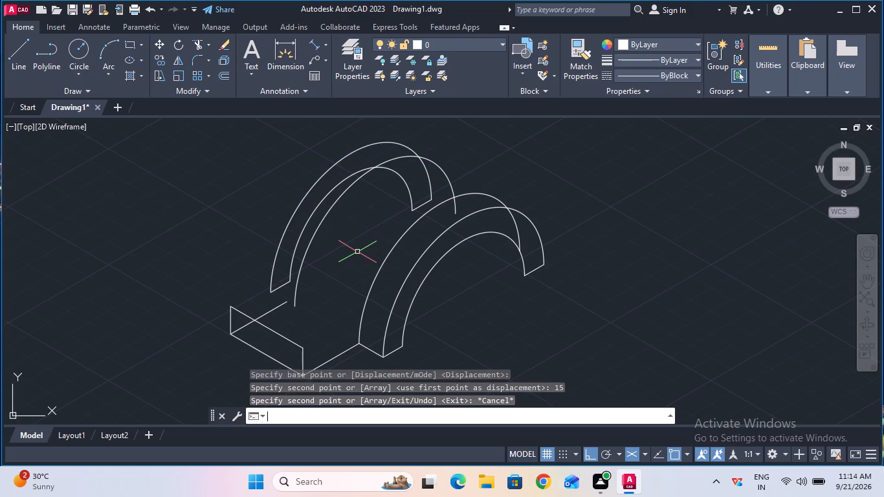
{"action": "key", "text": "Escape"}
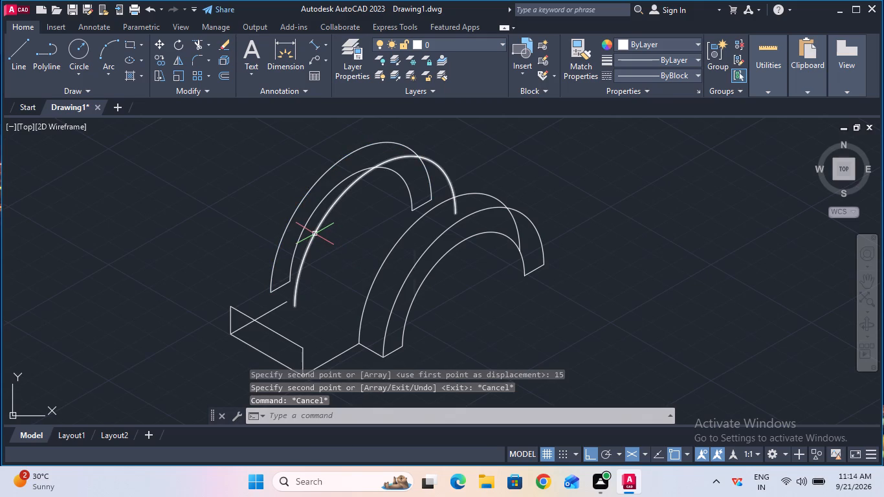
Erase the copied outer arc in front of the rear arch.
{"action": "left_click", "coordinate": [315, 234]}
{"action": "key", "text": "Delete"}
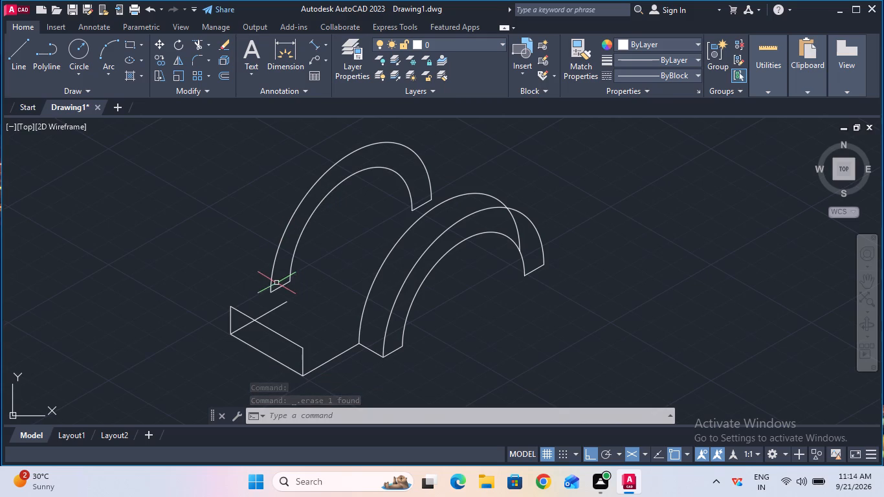
Measure the long bottom edge of the base's vertical face with an aligned dimension, without placing it.
{"action": "left_click", "coordinate": [313, 47]}
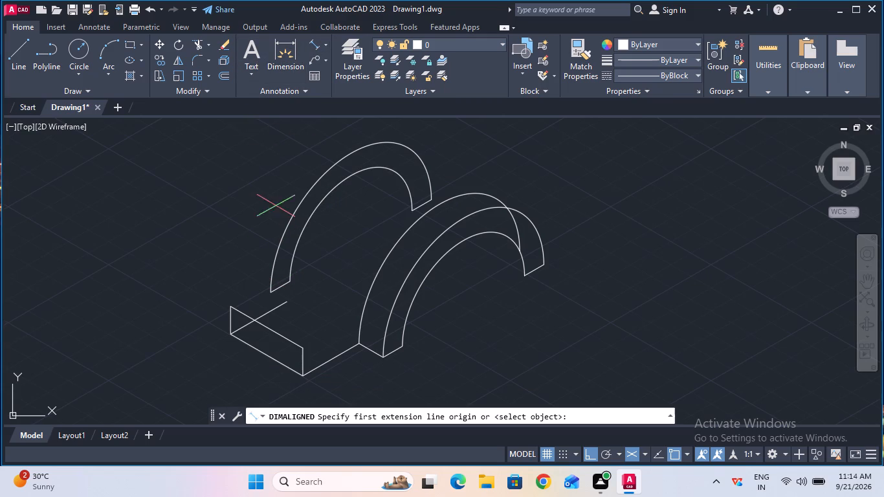
{"action": "left_click", "coordinate": [227, 337]}
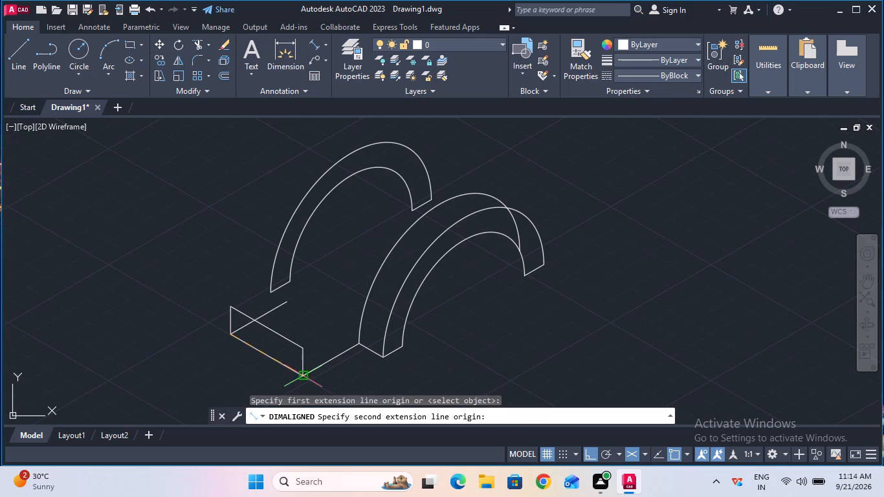
{"action": "left_click", "coordinate": [302, 378]}
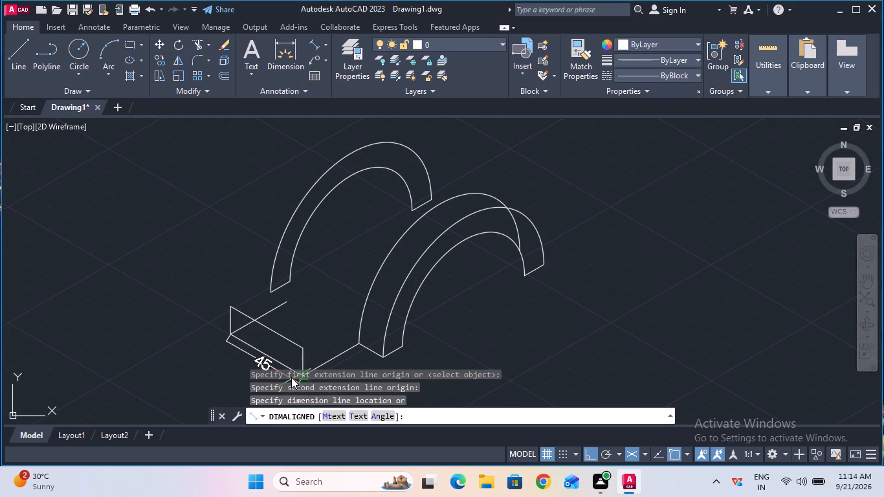
{"action": "key", "text": "Escape"}
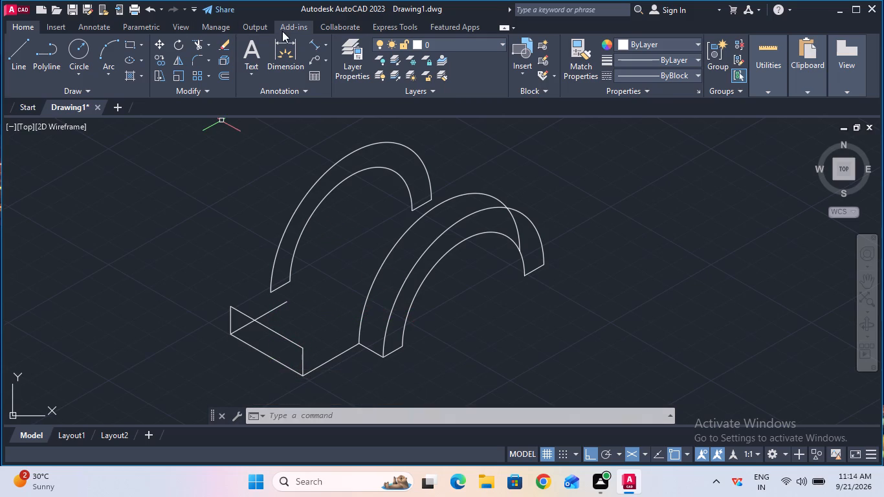
Measure the distance between the near outer ends of the front and rear arches with an aligned dimension, without placing it.
{"action": "left_click", "coordinate": [316, 45]}
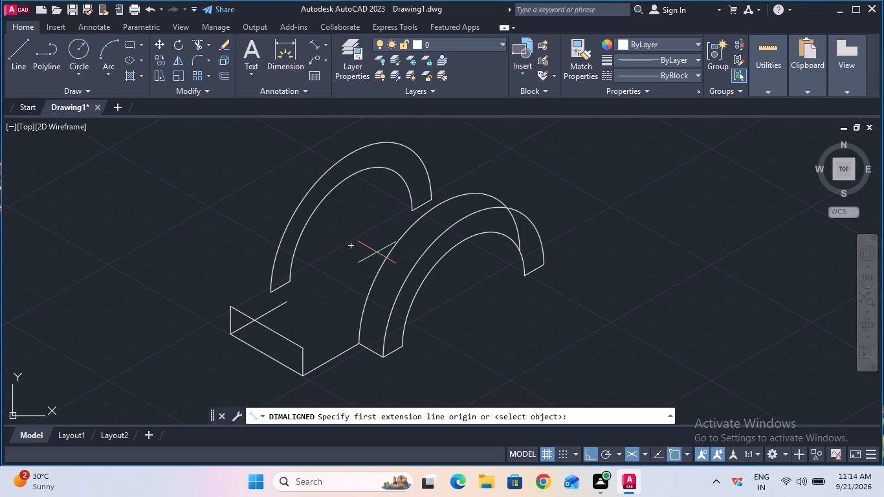
{"action": "left_click", "coordinate": [382, 358]}
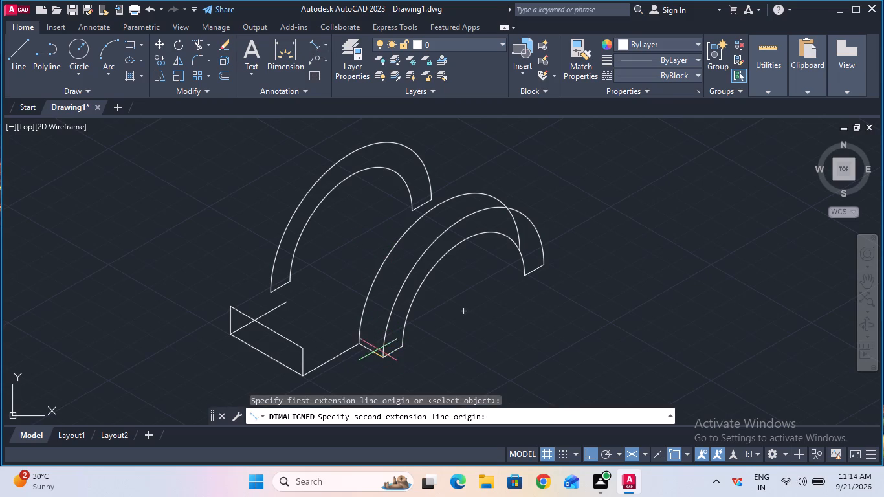
{"action": "left_click", "coordinate": [271, 289]}
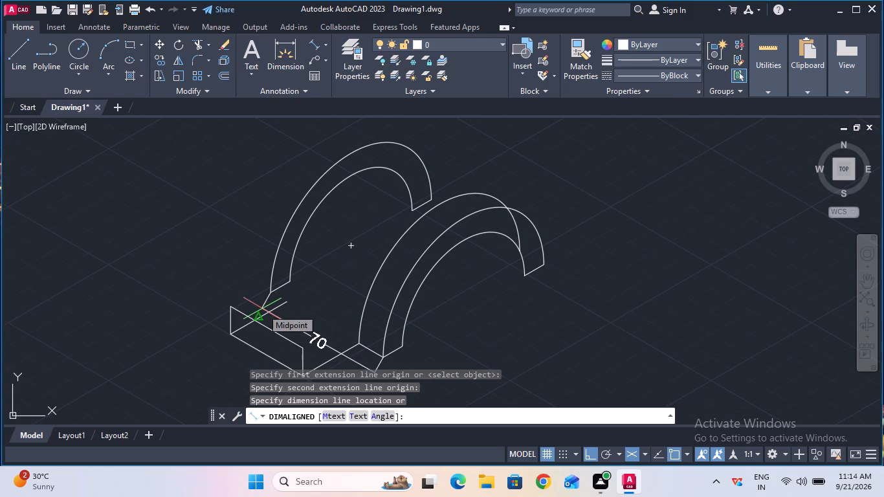
{"action": "key", "text": "Escape"}
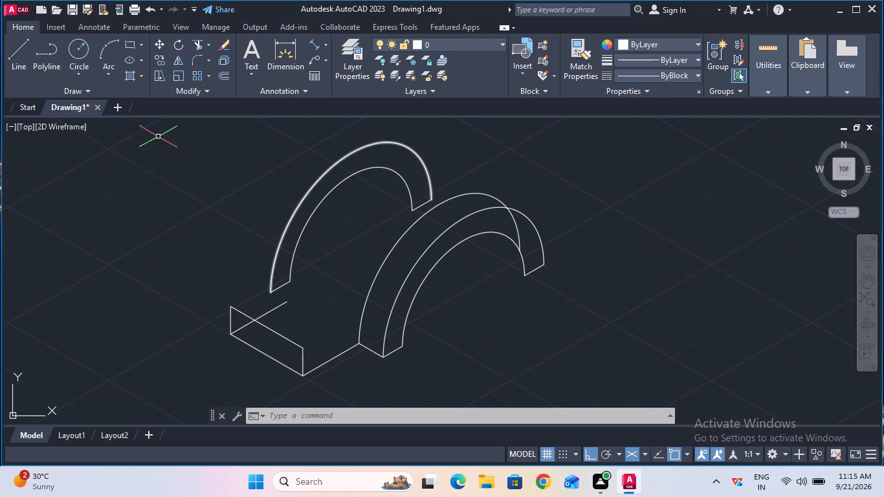
Draw a line from the rear arch's near outer end to the open end of the base's bottom edge.
{"action": "left_click", "coordinate": [14, 55]}
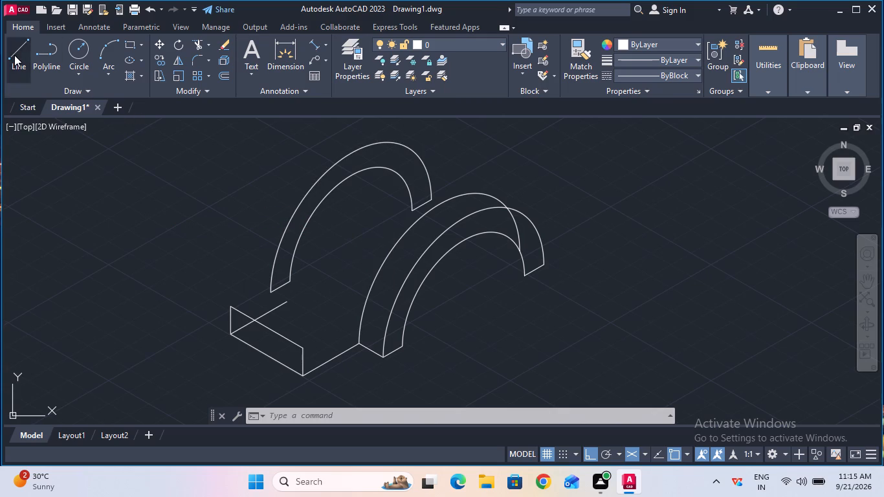
{"action": "left_click", "coordinate": [272, 293]}
{"action": "left_click", "coordinate": [289, 305]}
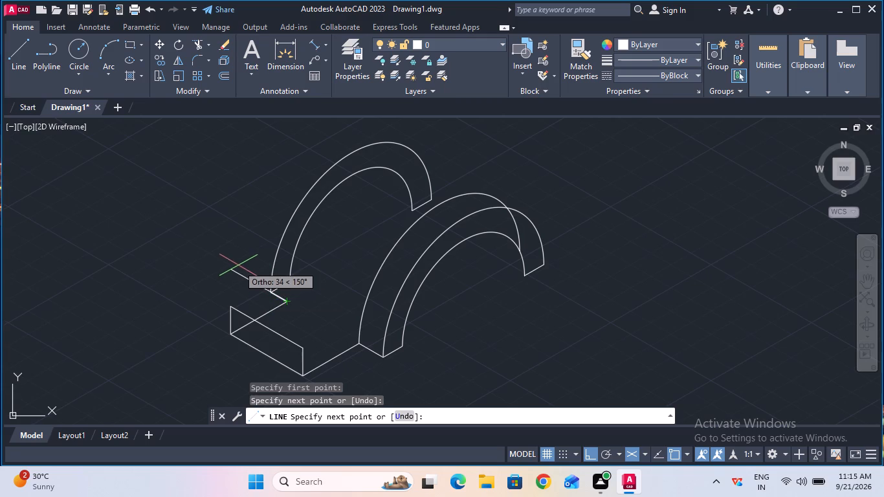
{"action": "key", "text": "Escape"}
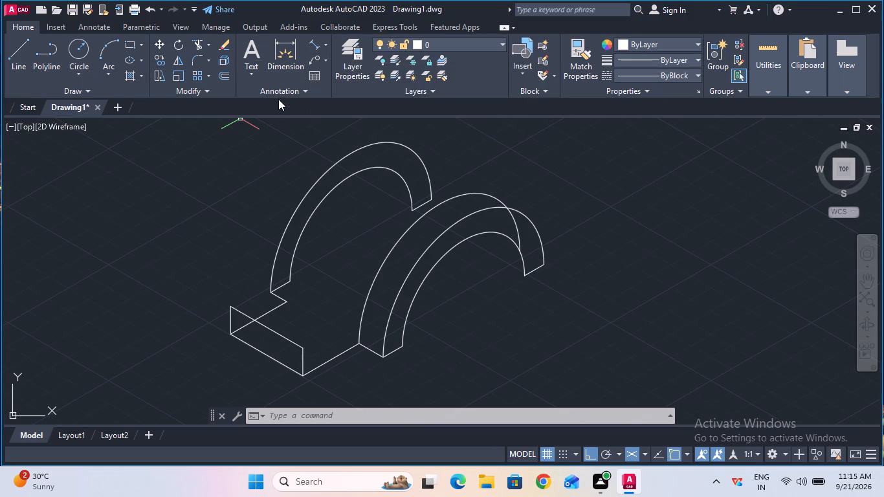
Measure the short line at the rear arch's near outer end with an aligned dimension, without placing it.
{"action": "left_click", "coordinate": [312, 48]}
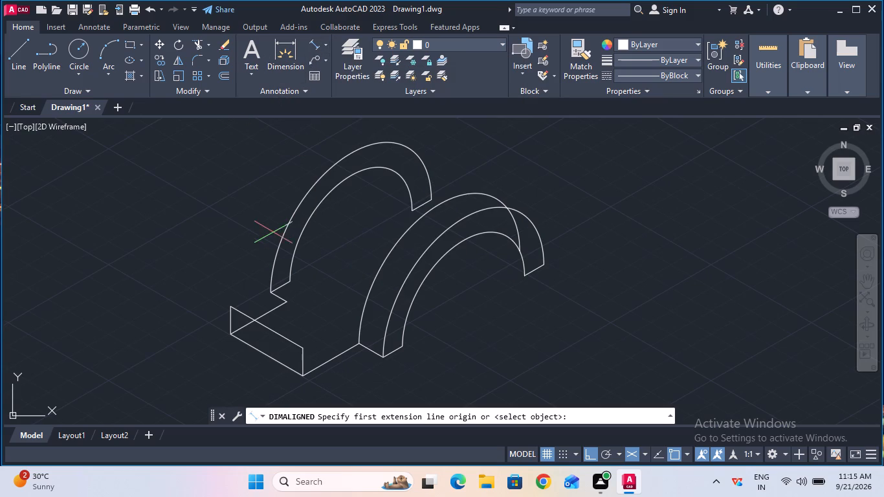
{"action": "left_click", "coordinate": [271, 295]}
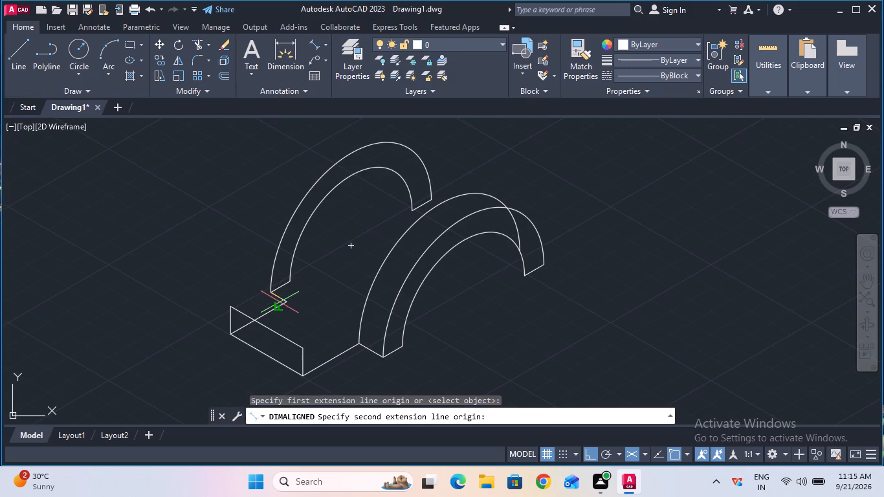
{"action": "left_click", "coordinate": [283, 302]}
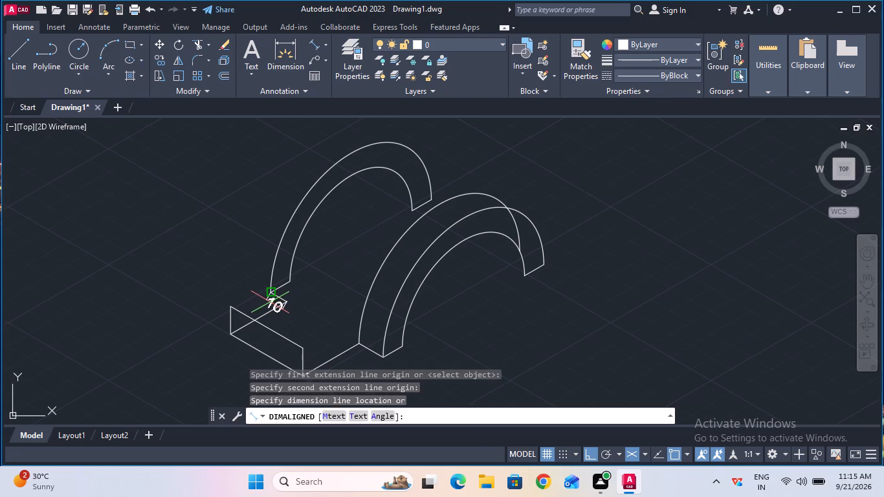
{"action": "key", "text": "Escape"}
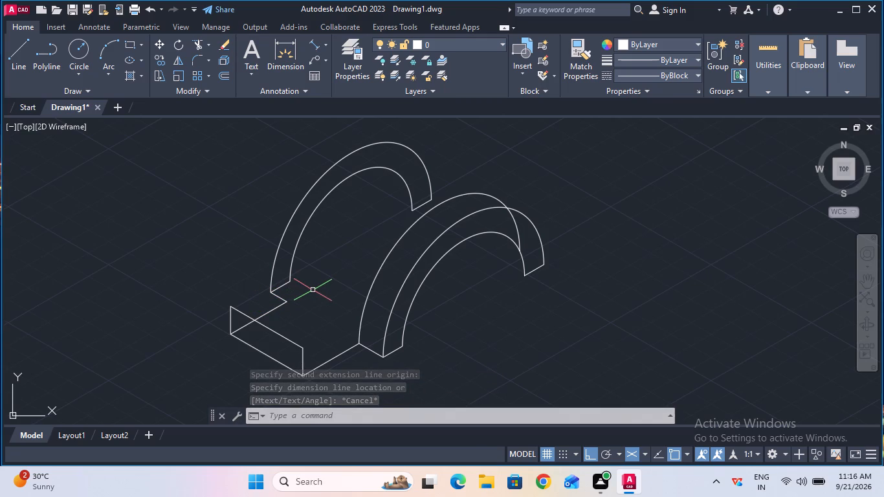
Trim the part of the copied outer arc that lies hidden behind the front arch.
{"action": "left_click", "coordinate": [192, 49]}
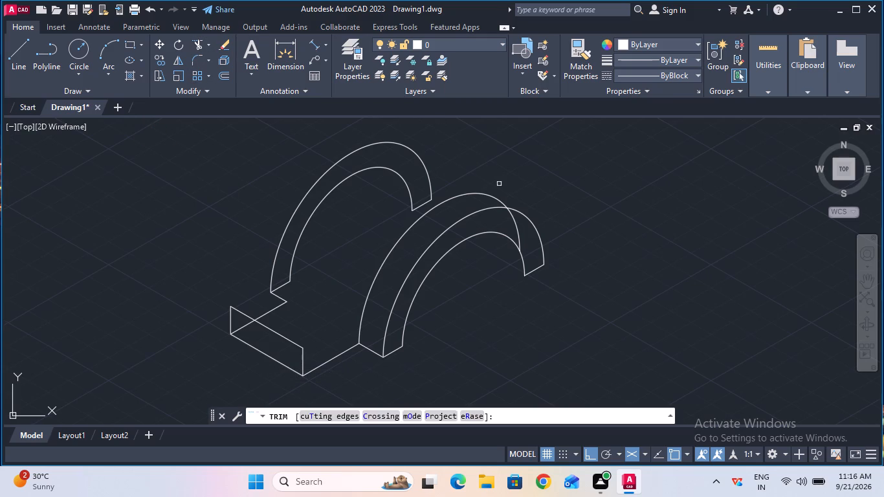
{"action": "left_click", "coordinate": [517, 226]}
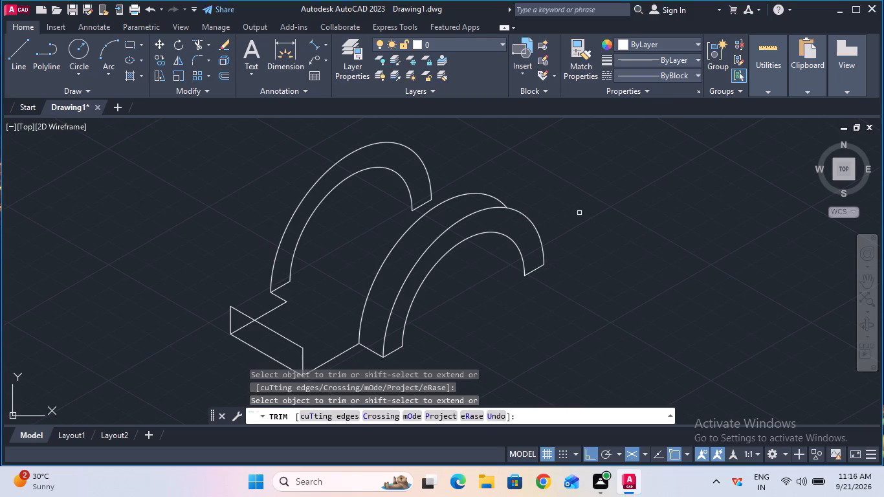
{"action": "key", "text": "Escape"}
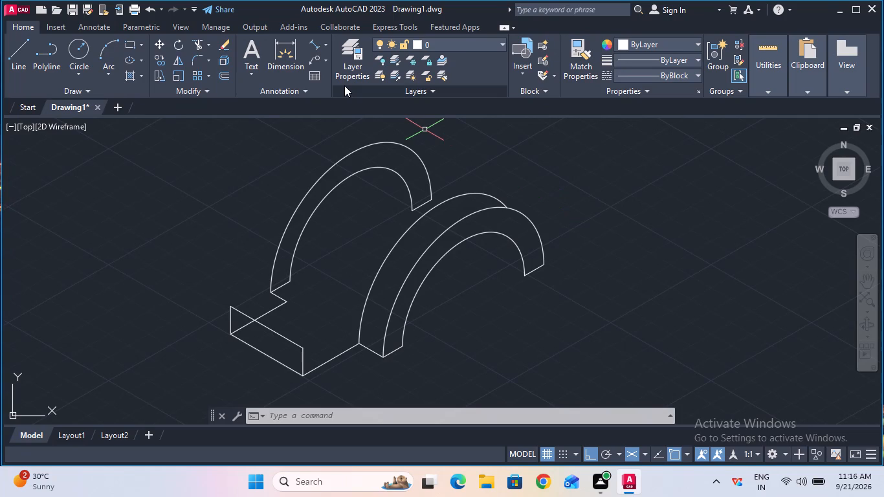
Measure the gap between the inner ends of the two short lines at the arches with an aligned dimension, without placing it.
{"action": "left_click", "coordinate": [312, 41]}
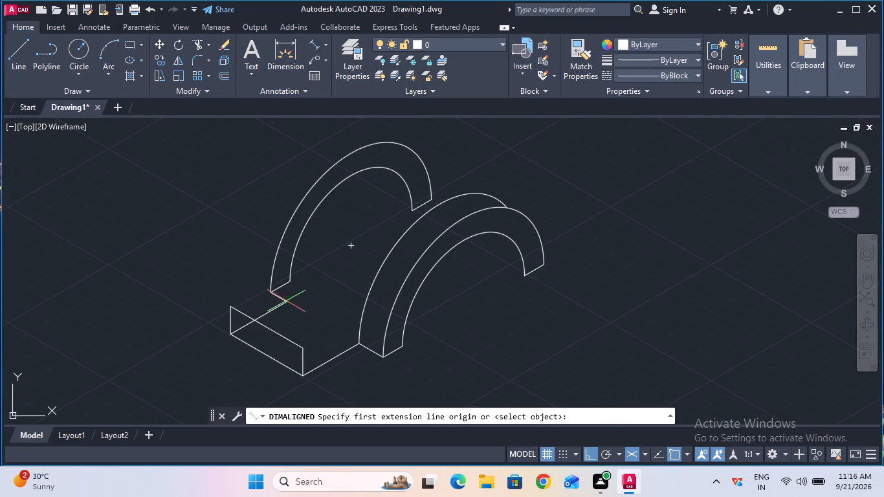
{"action": "left_click", "coordinate": [287, 302]}
{"action": "left_click", "coordinate": [360, 346]}
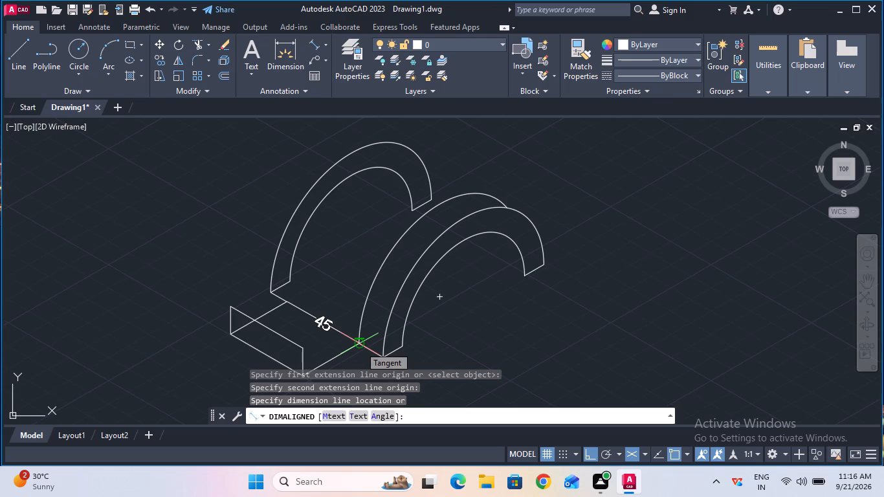
{"action": "key", "text": "Escape"}
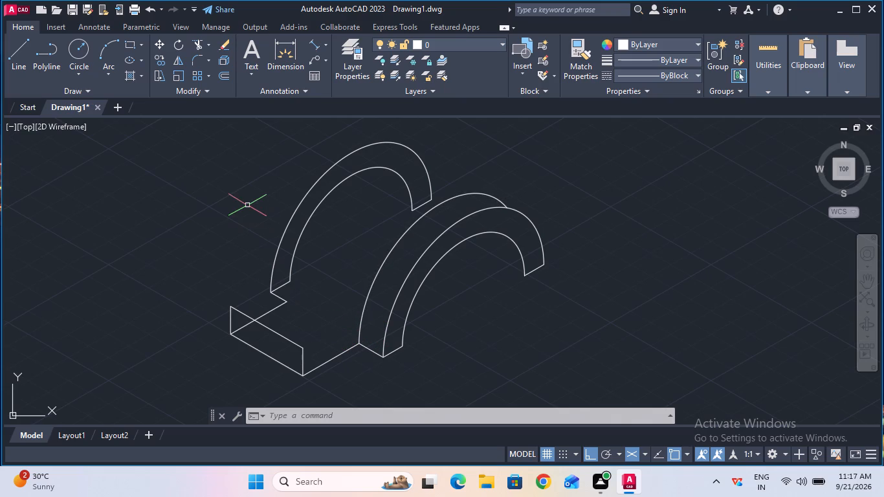
Erase the base's vertical face, the two lines joining it to the arches and the short line at the rear arch.
{"action": "left_click", "coordinate": [192, 43]}
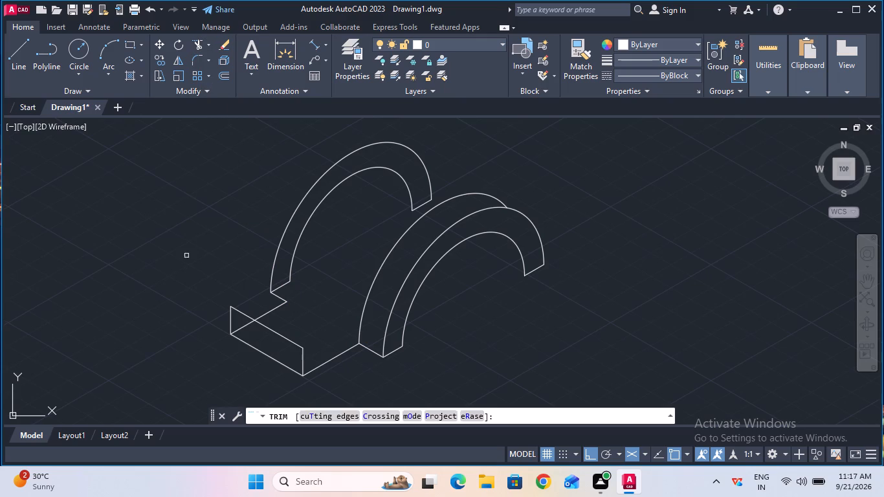
{"action": "key", "text": "Escape"}
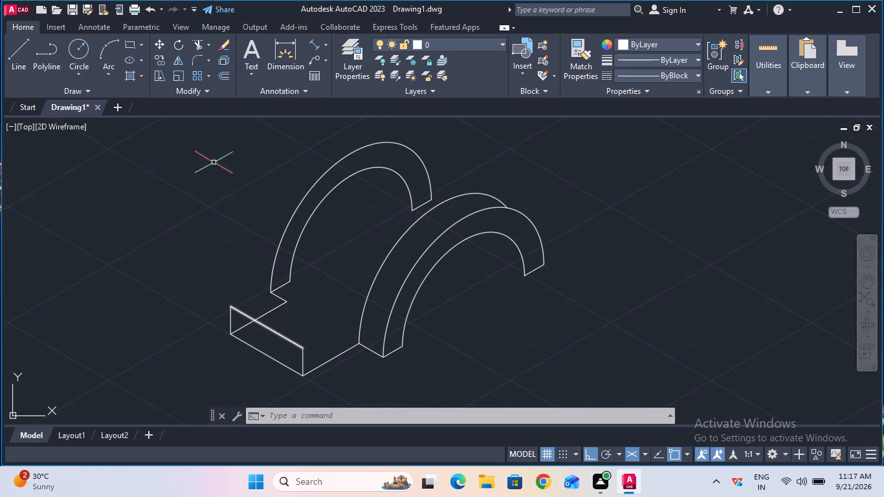
{"action": "left_click", "coordinate": [224, 47]}
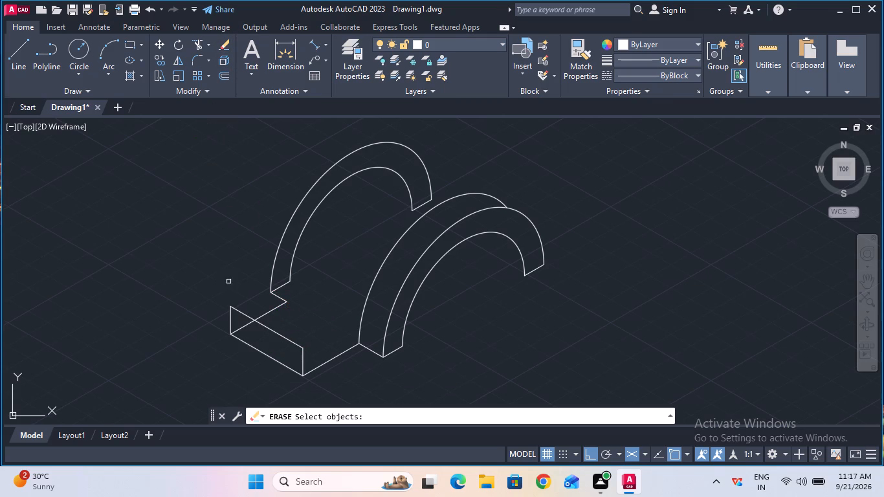
{"action": "left_click", "coordinate": [274, 311]}
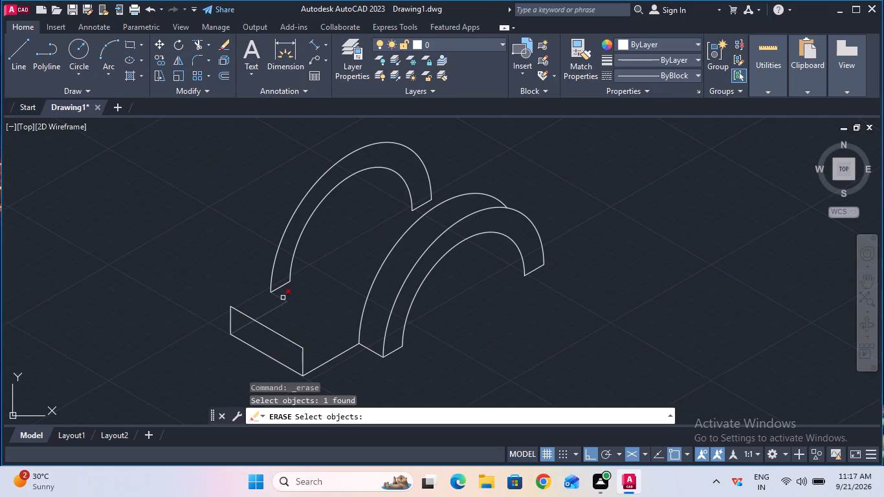
{"action": "left_click", "coordinate": [283, 297]}
{"action": "left_click", "coordinate": [280, 307]}
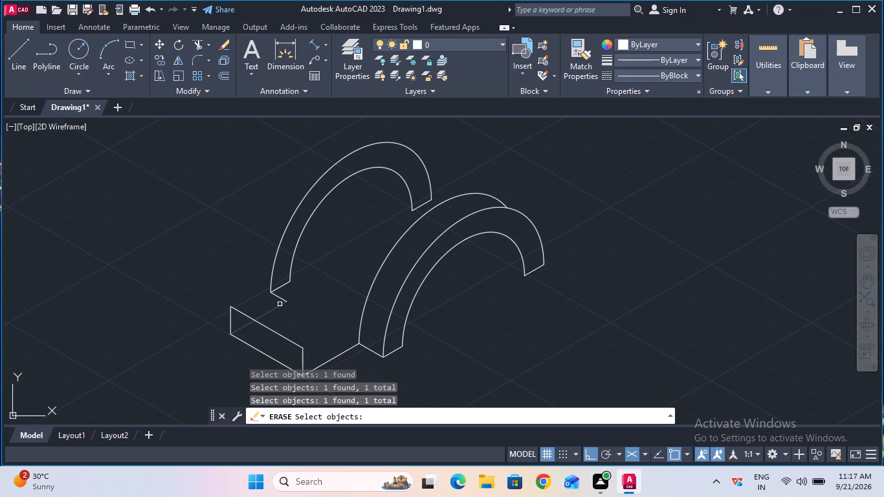
{"action": "key", "text": "Return"}
{"action": "left_click", "coordinate": [180, 292]}
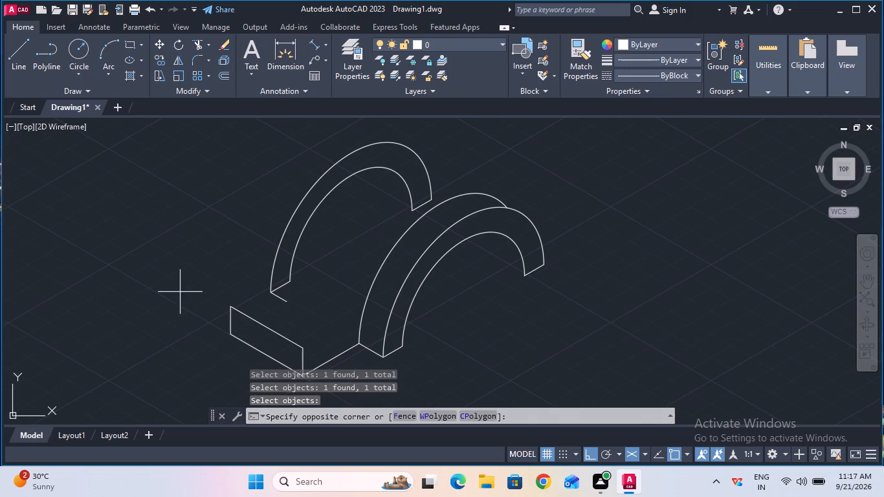
{"action": "left_click", "coordinate": [332, 393]}
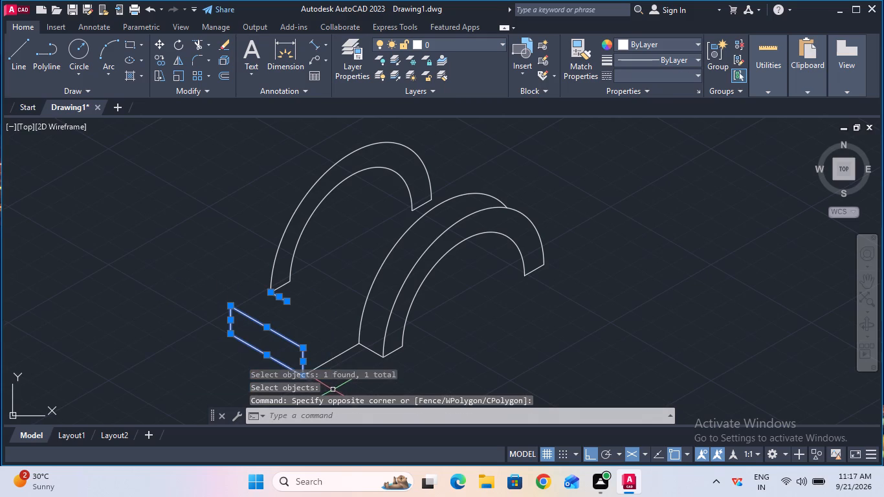
{"action": "left_click", "coordinate": [227, 48]}
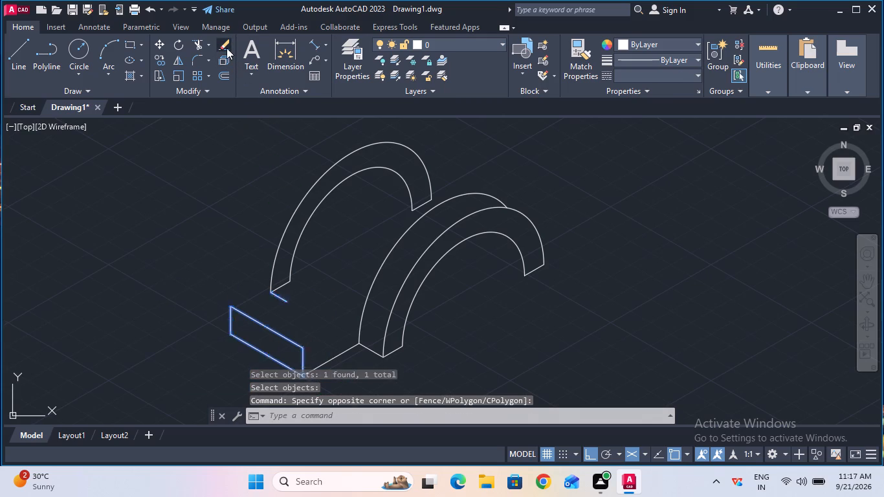
{"action": "left_click", "coordinate": [333, 357]}
{"action": "key", "text": "Delete"}
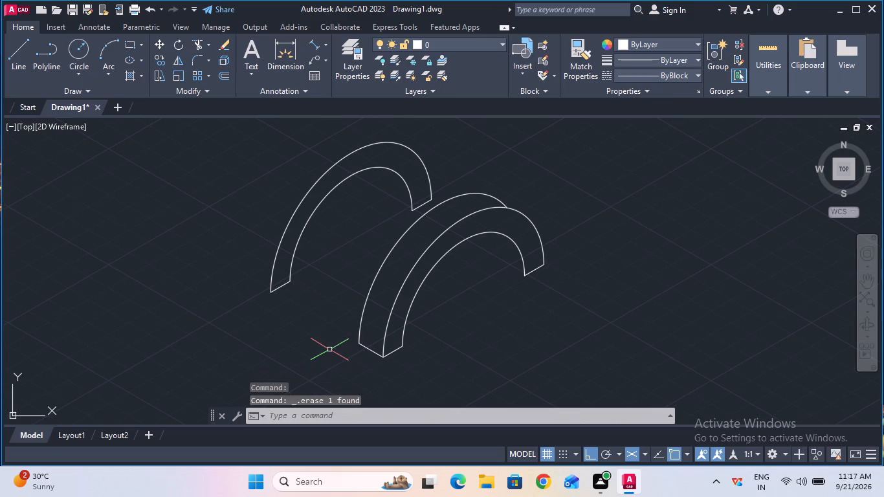
Erase the copied outer arc behind the front arch and the short line at the front arch's near outer end.
{"action": "left_click", "coordinate": [360, 337]}
{"action": "key", "text": "Delete"}
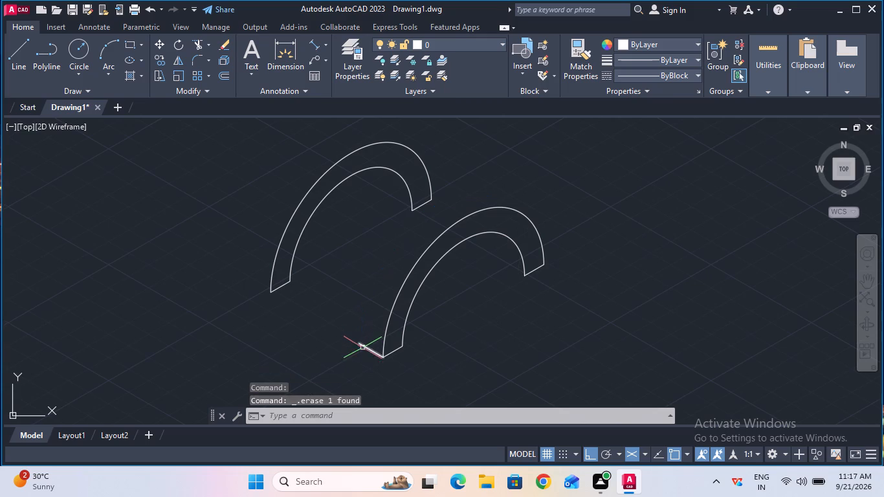
{"action": "left_click", "coordinate": [366, 347]}
{"action": "key", "text": "Delete"}
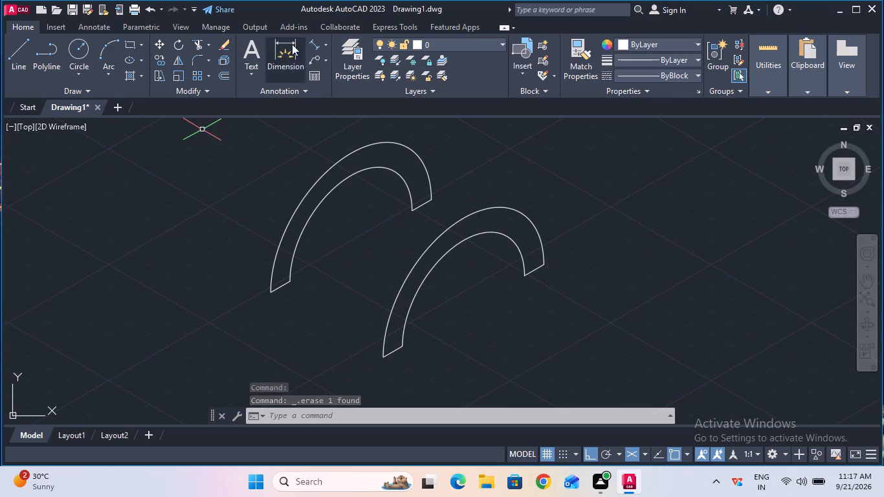
Measure the distance between the near outer ends of the rear and front arches with an aligned dimension, without placing it.
{"action": "left_click", "coordinate": [312, 43]}
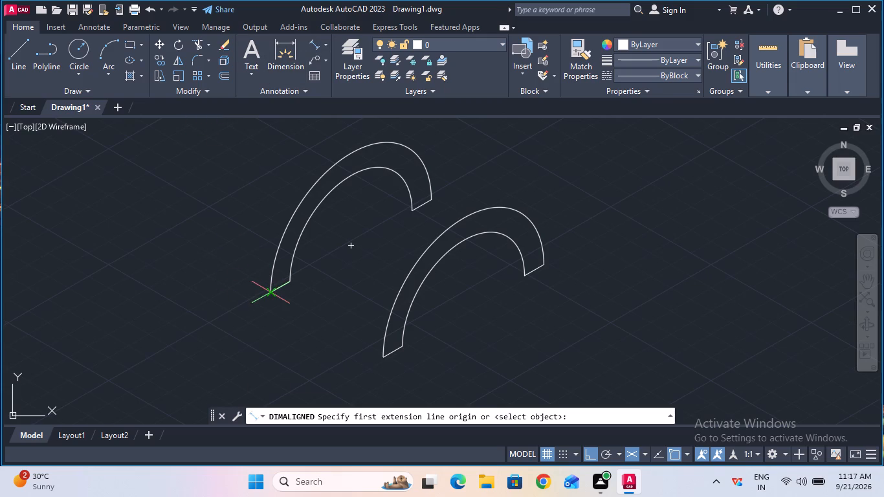
{"action": "left_click", "coordinate": [271, 295]}
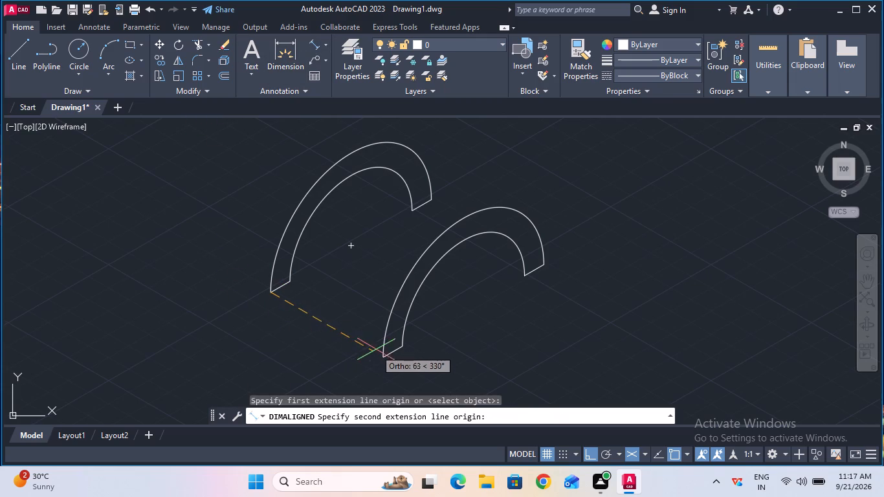
{"action": "left_click", "coordinate": [386, 360]}
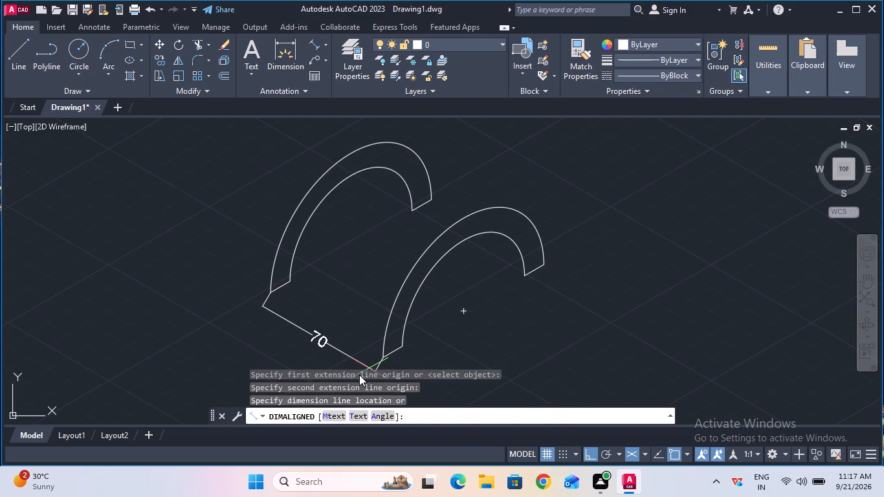
{"action": "key", "text": "Escape"}
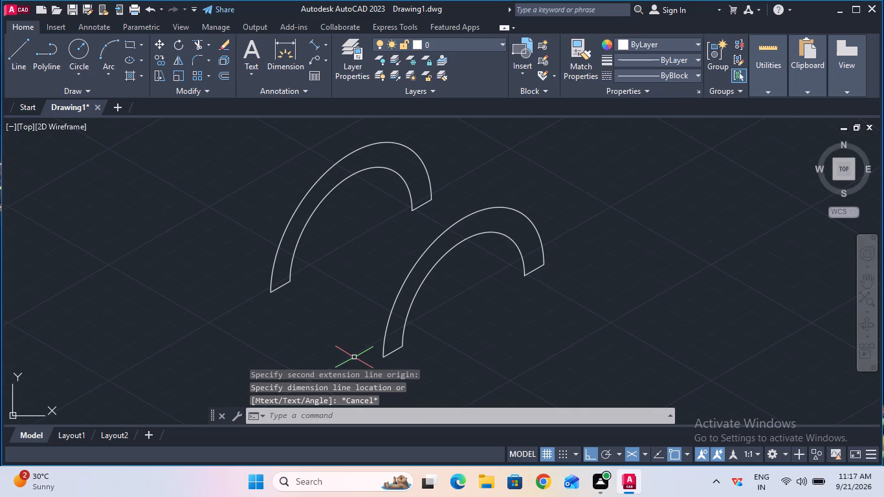
Draw a 12.5 mm line from the front arch's near outer end toward the rear arch.
{"action": "left_click", "coordinate": [14, 63]}
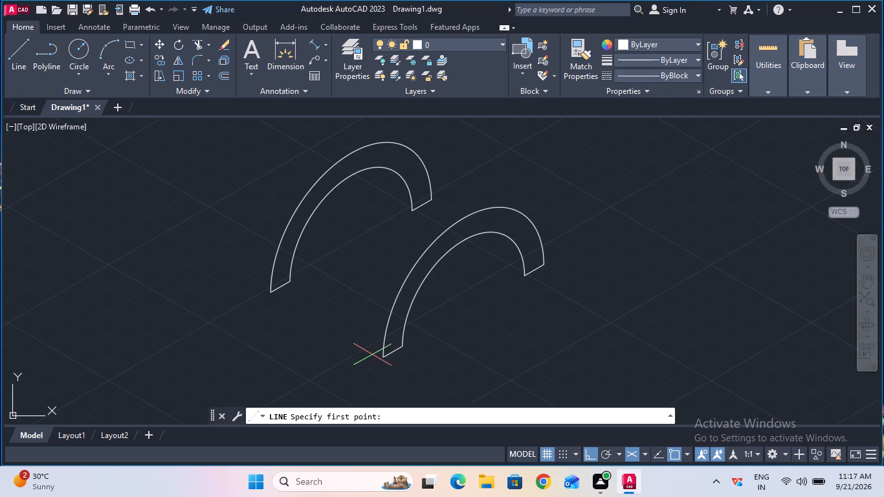
{"action": "left_click", "coordinate": [382, 357]}
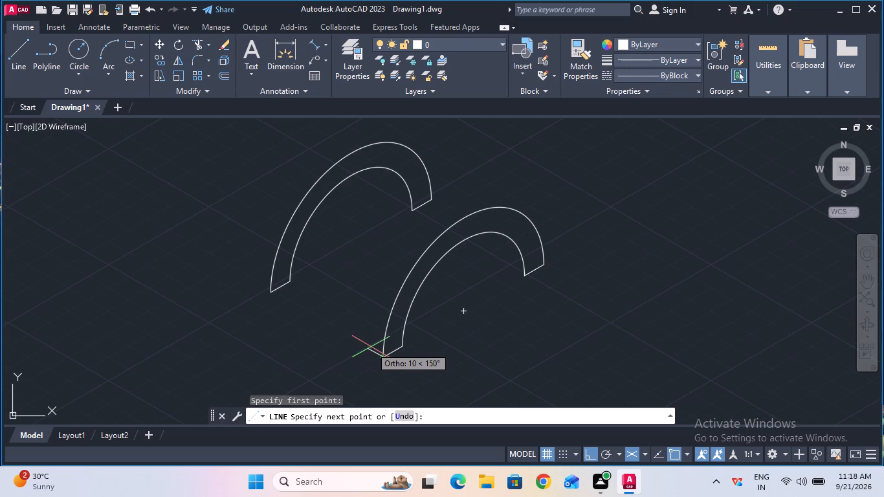
{"action": "type", "text": "12"}
{"action": "type", "text": ".5"}
{"action": "key", "text": "Return"}
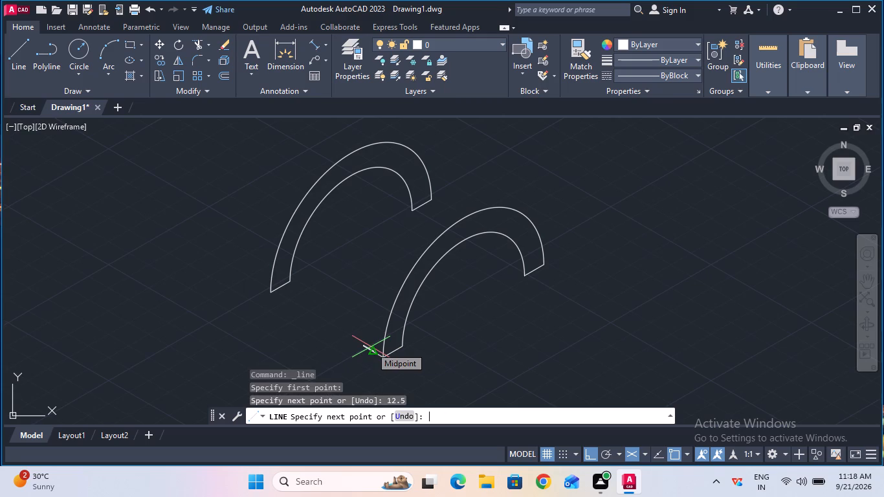
{"action": "key", "text": "Escape"}
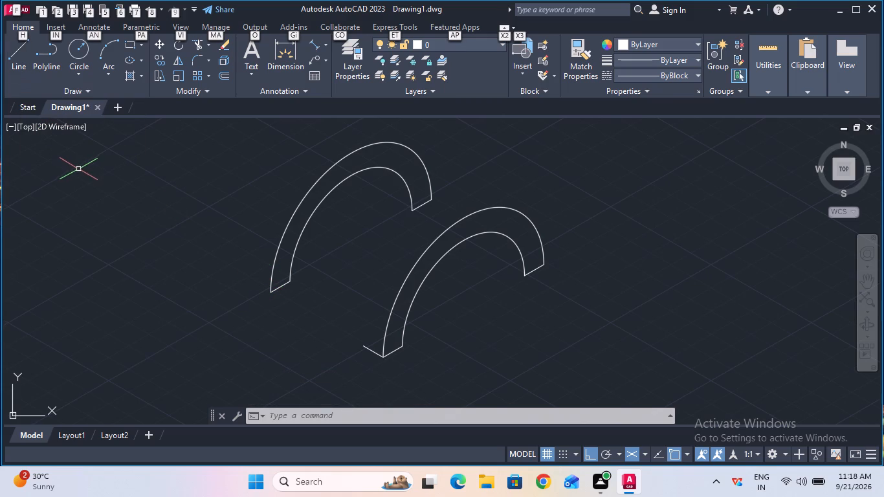
{"action": "key", "text": "Escape"}
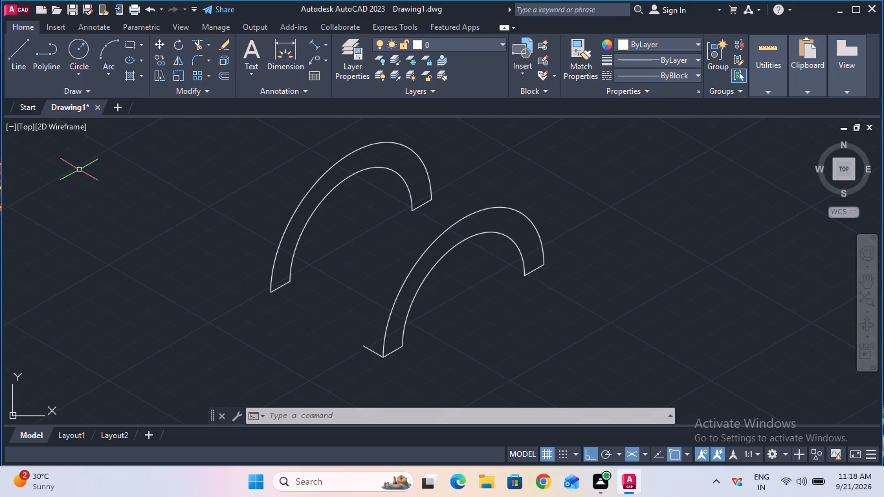
Draw a 12.5 mm line from the rear arch's near outer end toward the front arch.
{"action": "left_click", "coordinate": [16, 67]}
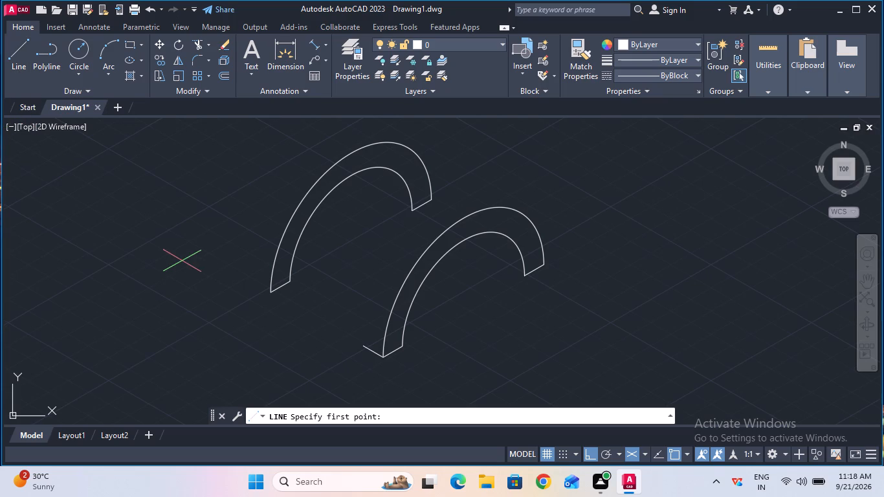
{"action": "left_click", "coordinate": [272, 295]}
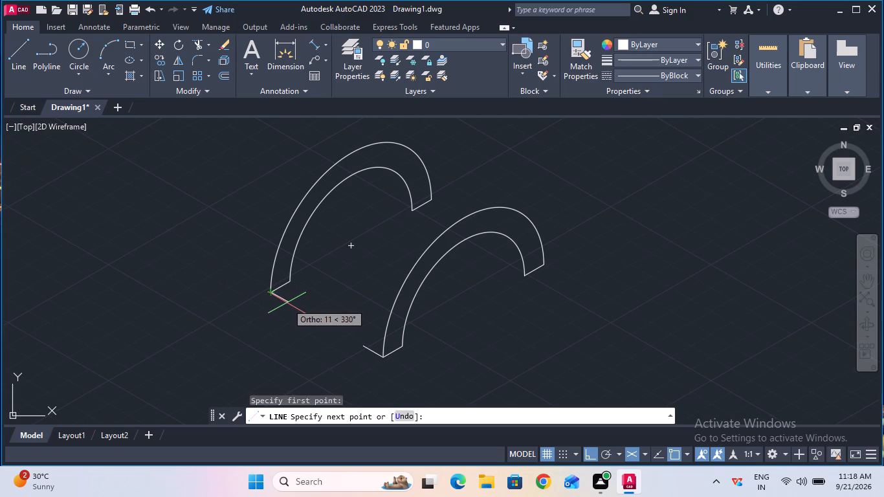
{"action": "type", "text": "12"}
{"action": "key", "text": "period"}
{"action": "key", "text": "5"}
{"action": "key", "text": "Return"}
{"action": "key", "text": "Escape"}
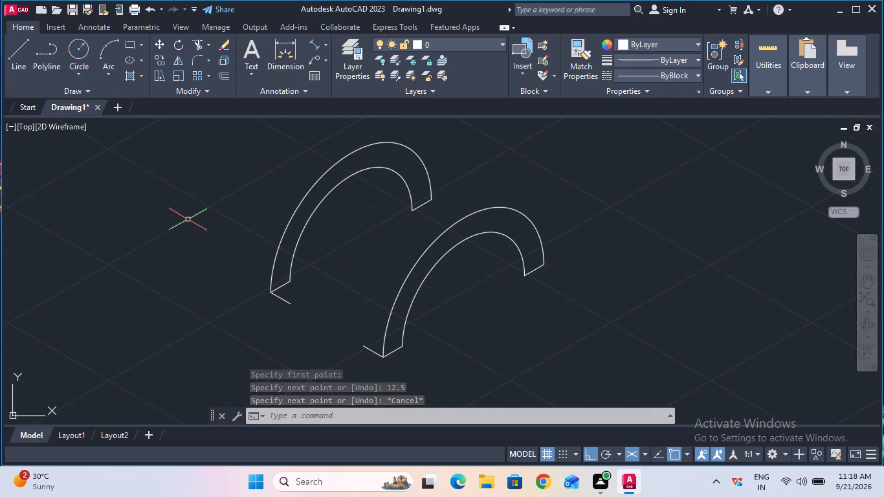
Measure the short line at the rear arch's near outer end with an aligned dimension, without placing it.
{"action": "left_click", "coordinate": [314, 47]}
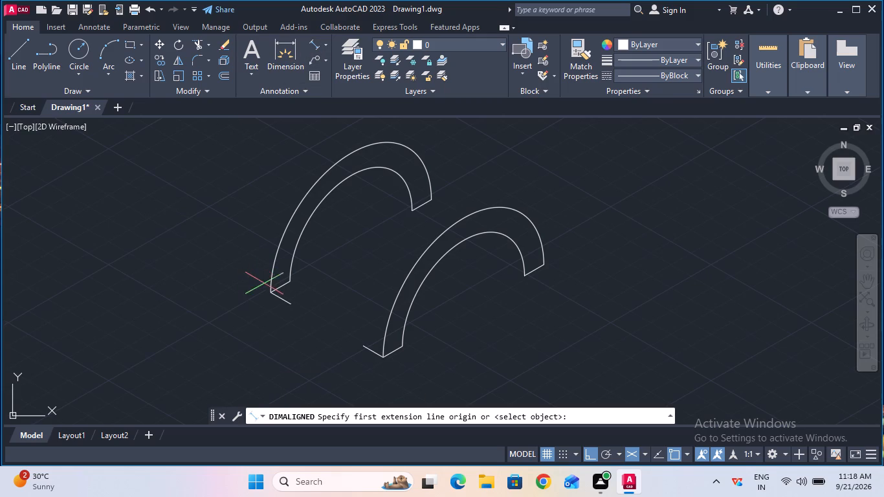
{"action": "left_click", "coordinate": [271, 296]}
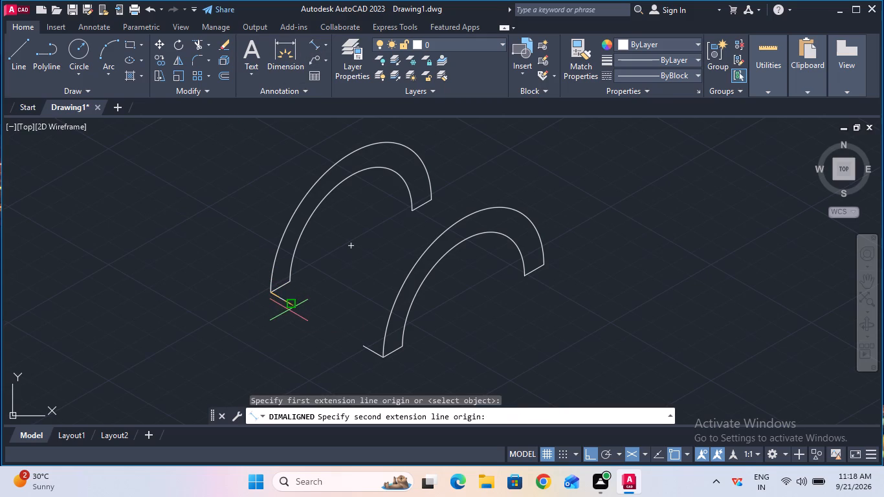
{"action": "left_click", "coordinate": [289, 307]}
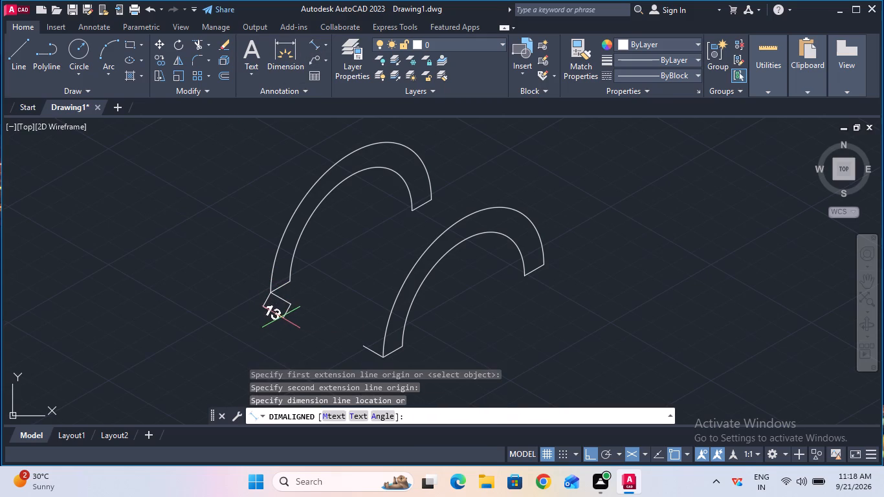
{"action": "key", "text": "Escape"}
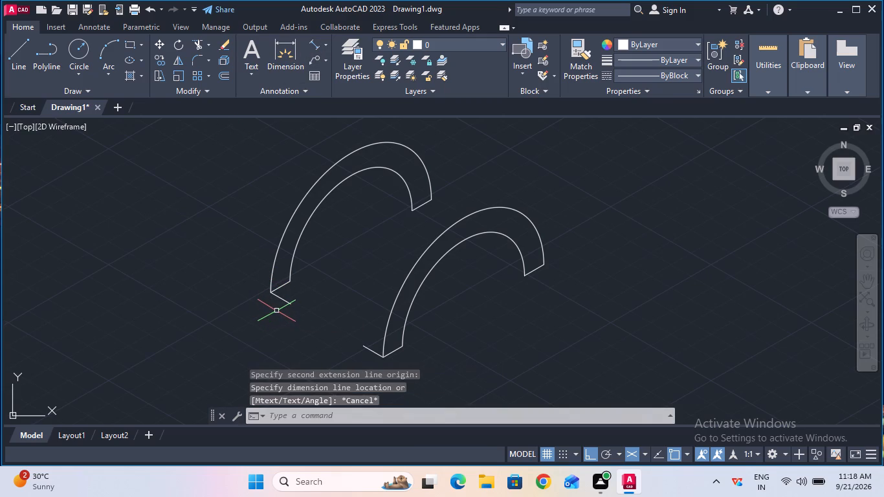
Set the drawing units' length precision to one decimal place (0.0).
{"action": "left_click", "coordinate": [296, 414]}
{"action": "type", "text": "uni"}
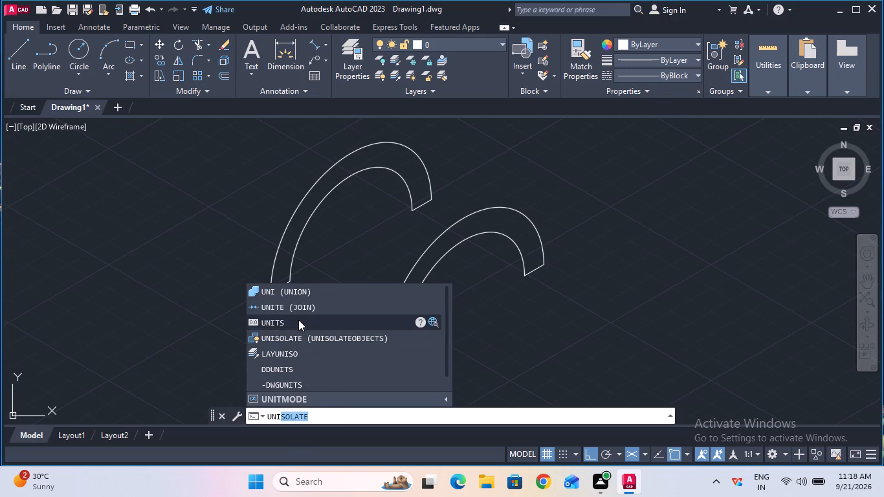
{"action": "left_click", "coordinate": [298, 320]}
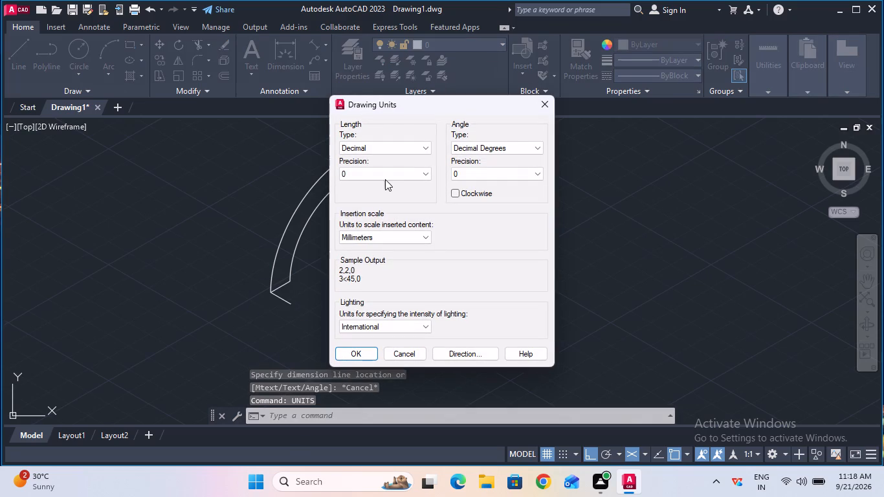
{"action": "left_click", "coordinate": [386, 178]}
{"action": "left_click", "coordinate": [386, 191]}
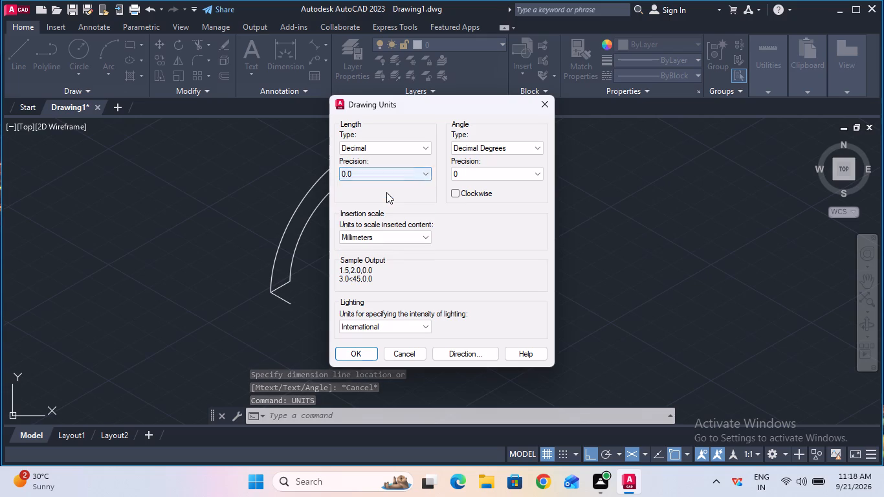
{"action": "left_click", "coordinate": [361, 353]}
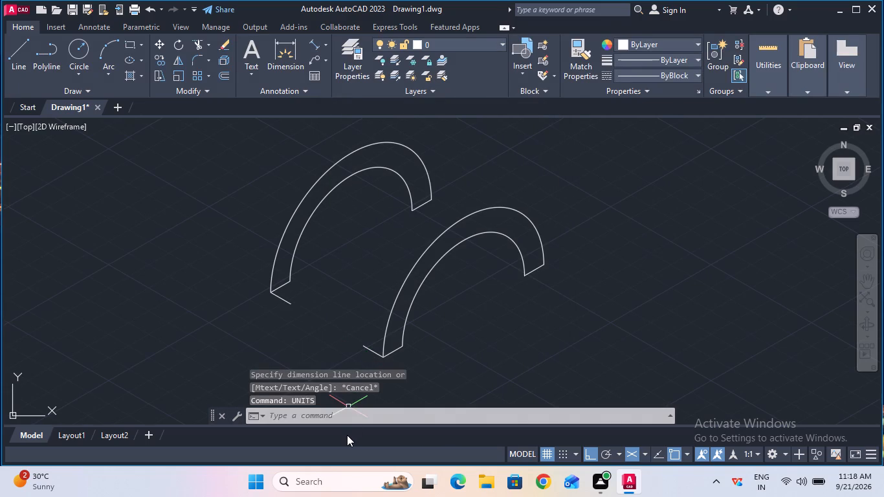
Modify the Standard dimension style to a linear primary-unit precision of 0.0 and set the style current.
{"action": "left_click", "coordinate": [347, 419]}
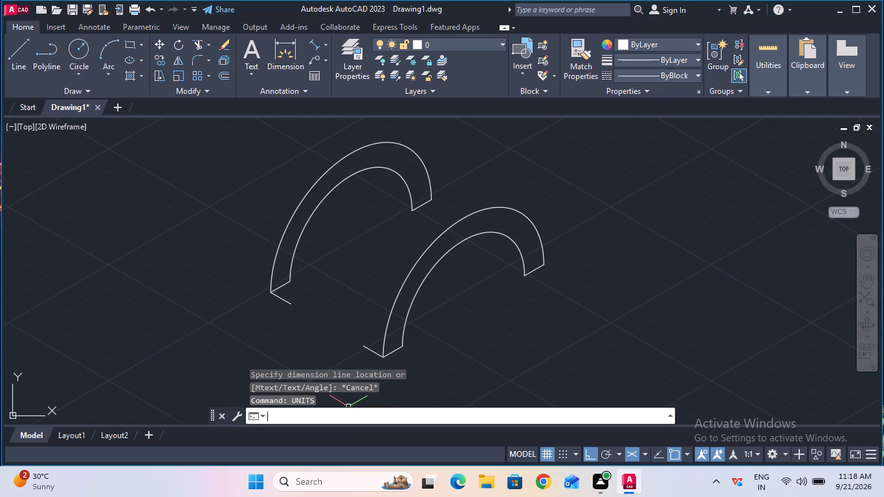
{"action": "key", "text": "d"}
{"action": "key", "text": "Return"}
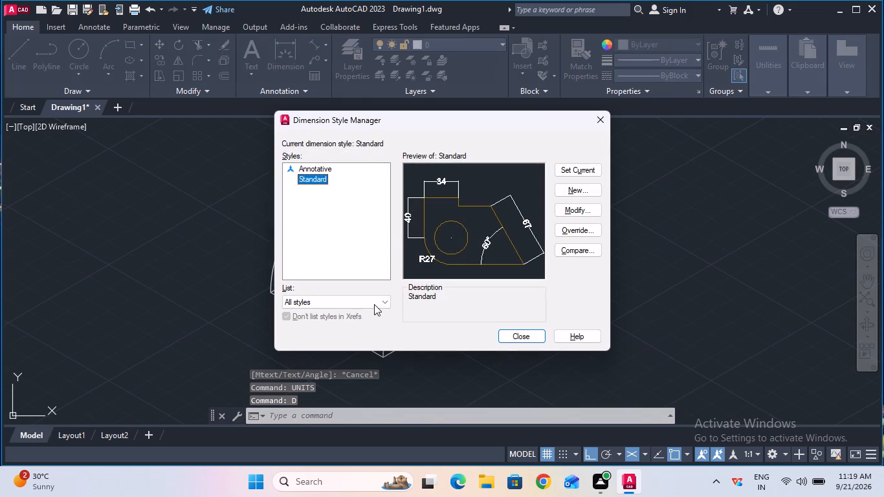
{"action": "left_click", "coordinate": [571, 208]}
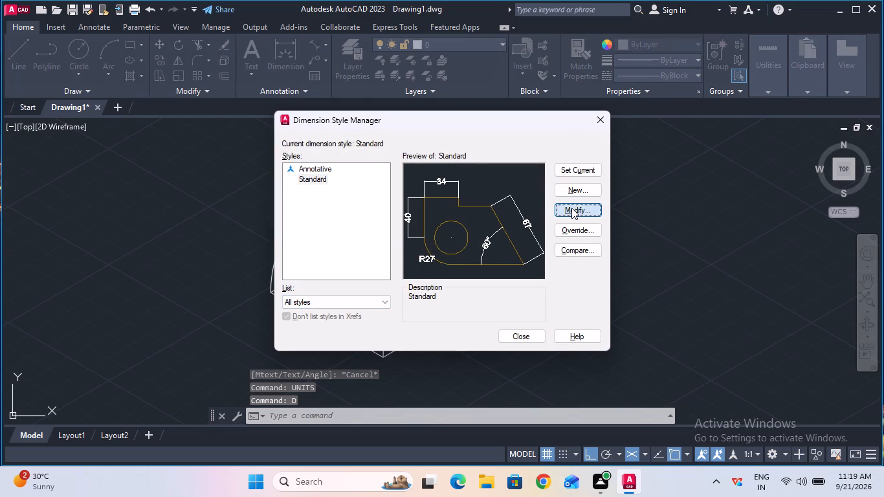
{"action": "left_click", "coordinate": [571, 208]}
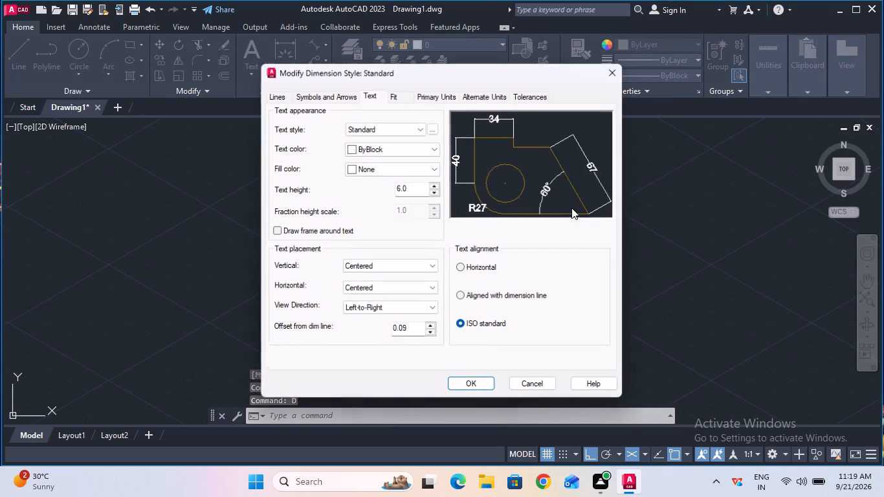
{"action": "left_click", "coordinate": [434, 94]}
{"action": "left_click", "coordinate": [416, 136]}
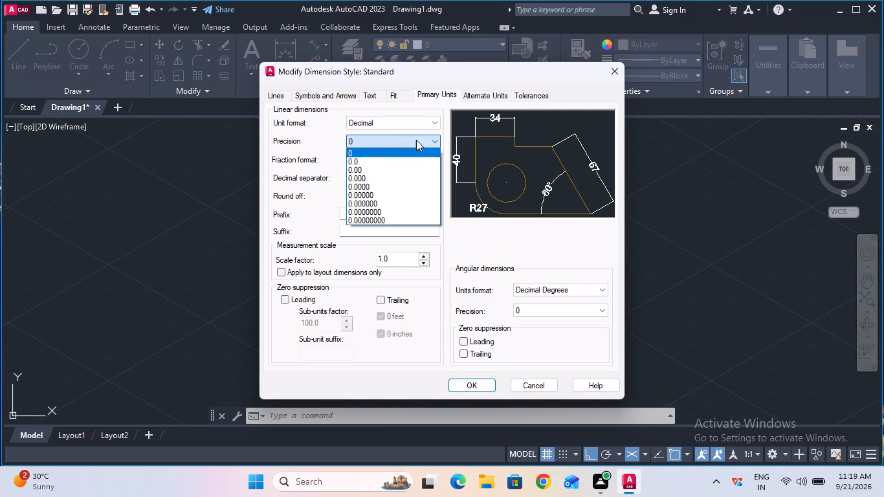
{"action": "left_click", "coordinate": [415, 159]}
{"action": "left_click", "coordinate": [478, 390]}
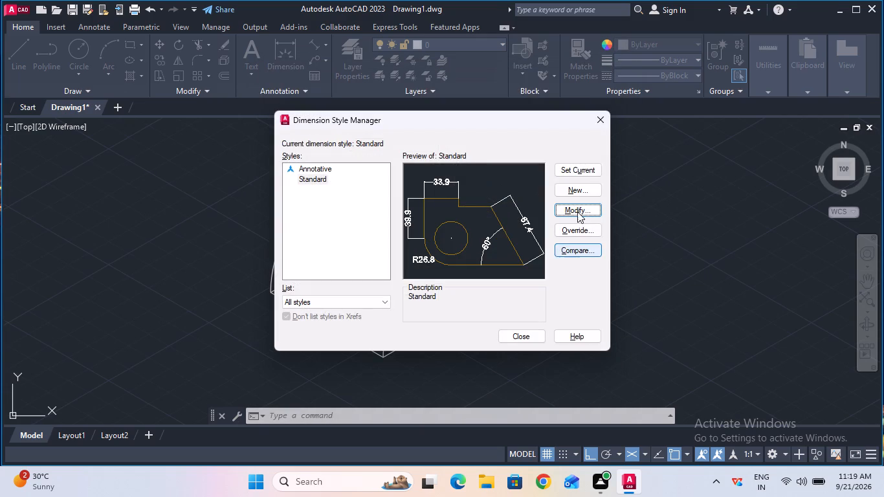
{"action": "left_click", "coordinate": [580, 162]}
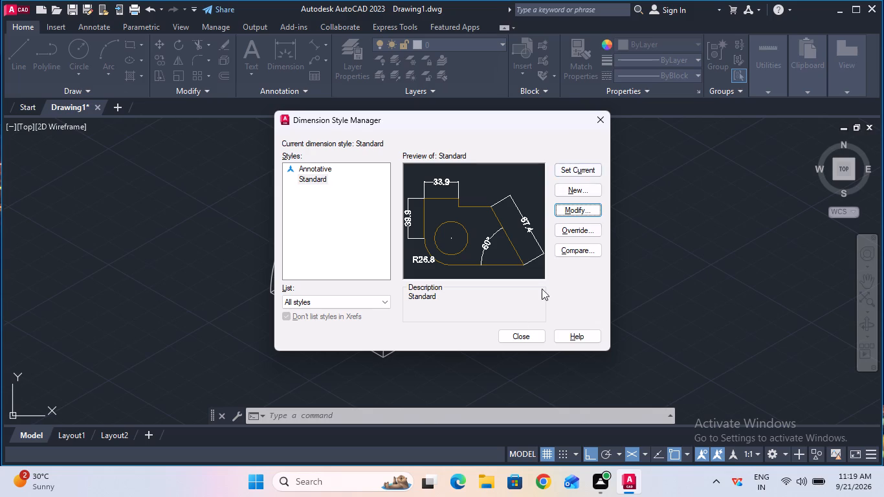
{"action": "left_click", "coordinate": [582, 171]}
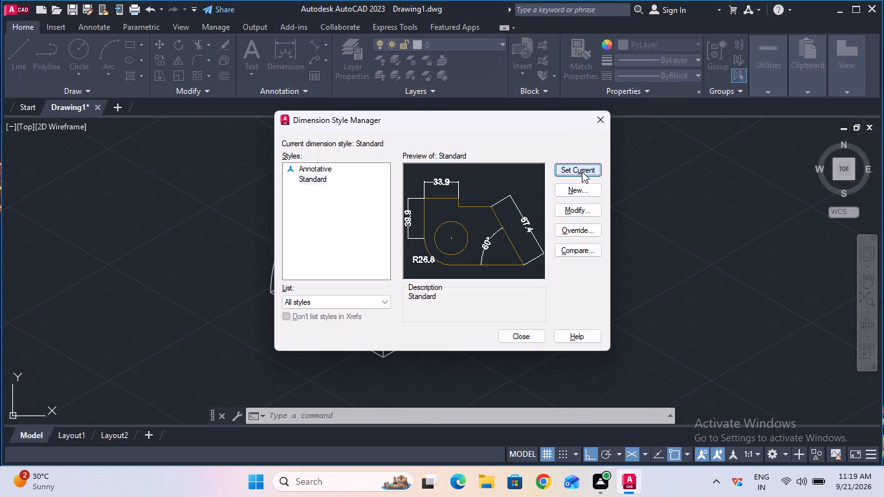
{"action": "left_click", "coordinate": [525, 340]}
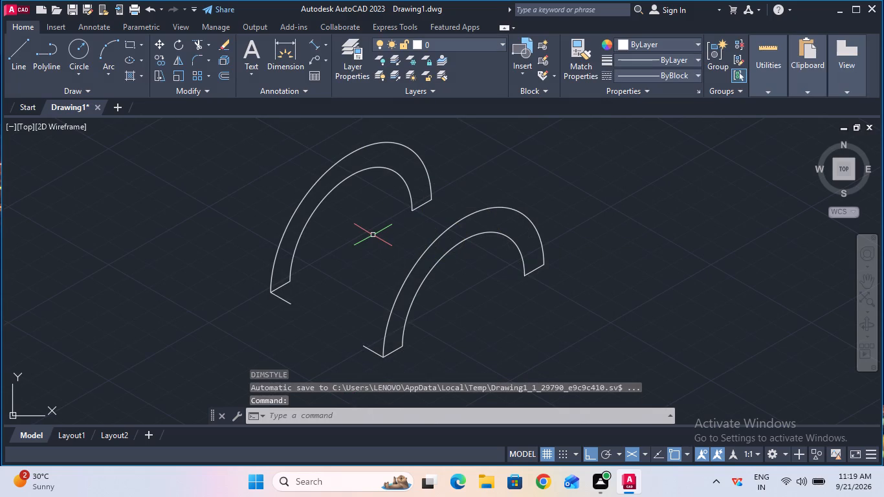
Measure the short line at the rear arch's near outer end again with an aligned dimension, without placing it.
{"action": "left_click", "coordinate": [317, 45]}
{"action": "left_click", "coordinate": [272, 293]}
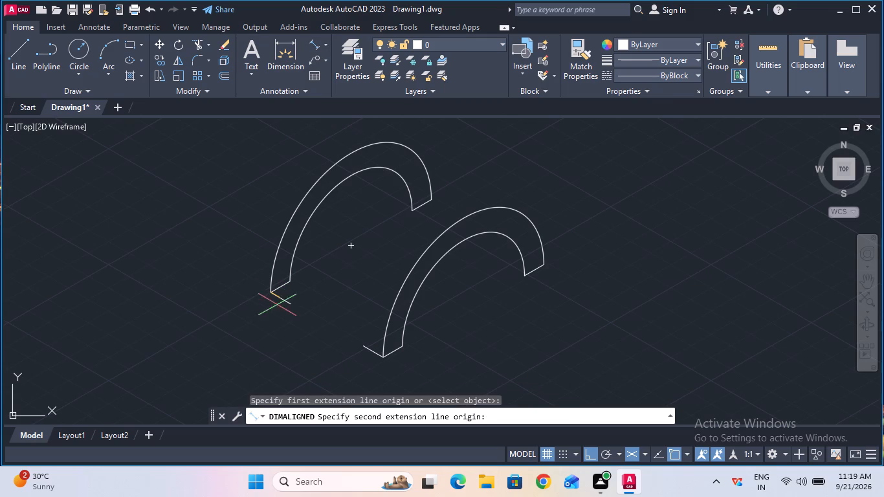
{"action": "left_click", "coordinate": [289, 307]}
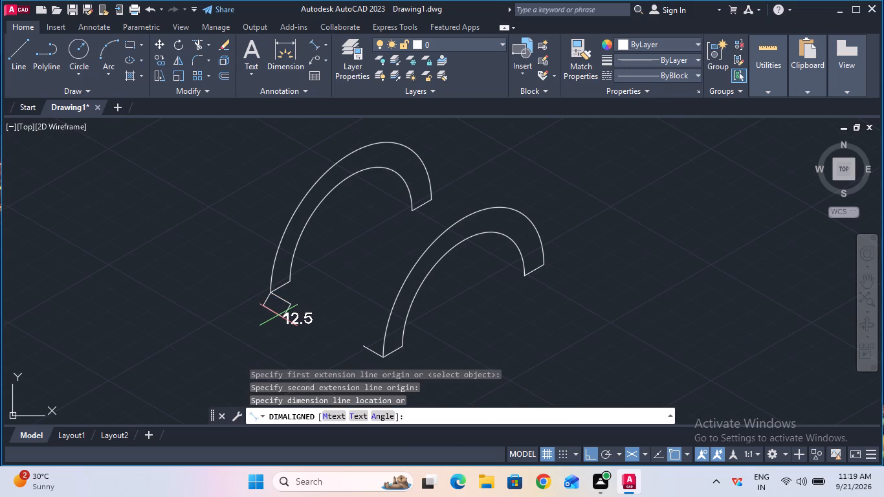
{"action": "key", "text": "Escape"}
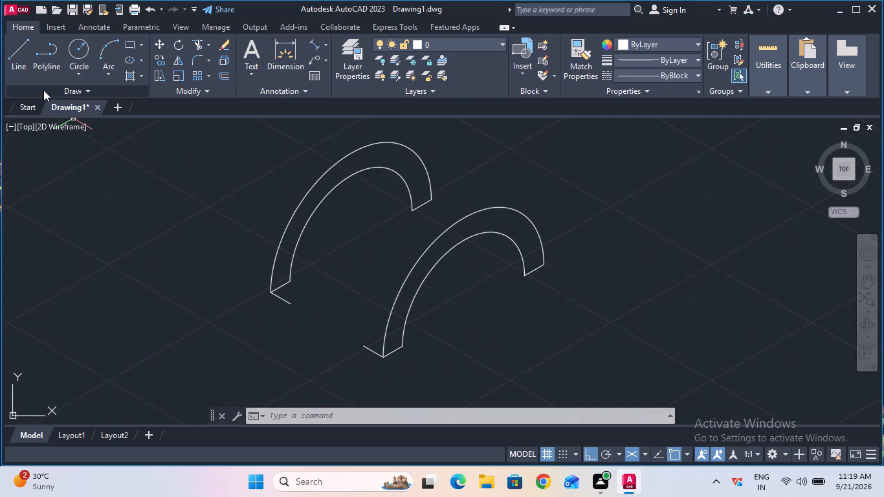
Draw the base tab outline from the rear short line's free end: 35 mm outward, 45 mm toward the front, and back to the front short line's free end.
{"action": "left_click", "coordinate": [19, 69]}
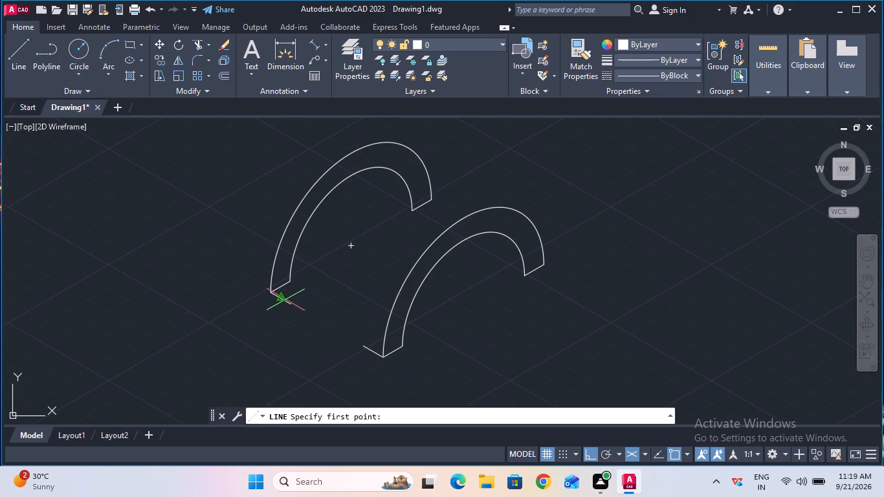
{"action": "left_click", "coordinate": [290, 308]}
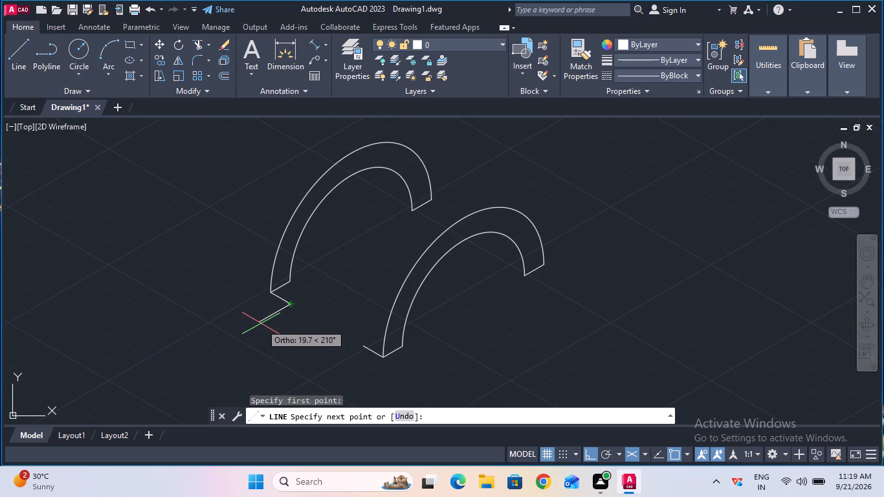
{"action": "type", "text": "35"}
{"action": "key", "text": "Return"}
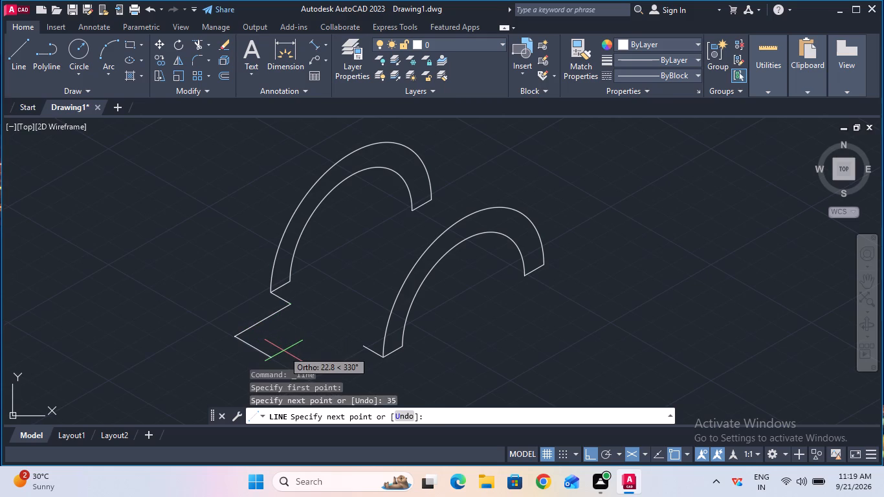
{"action": "key", "text": "3"}
{"action": "key", "text": "BackSpace"}
{"action": "type", "text": "46"}
{"action": "key", "text": "BackSpace"}
{"action": "key", "text": "5"}
{"action": "key", "text": "Return"}
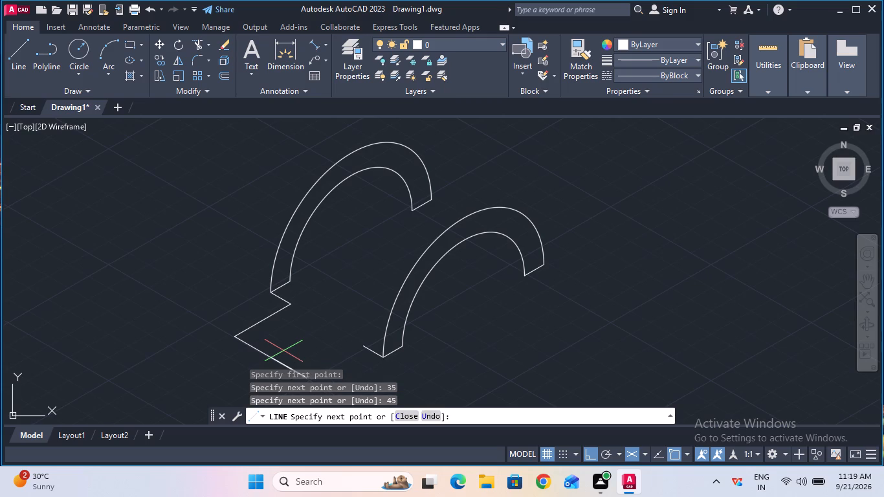
{"action": "left_click", "coordinate": [362, 346]}
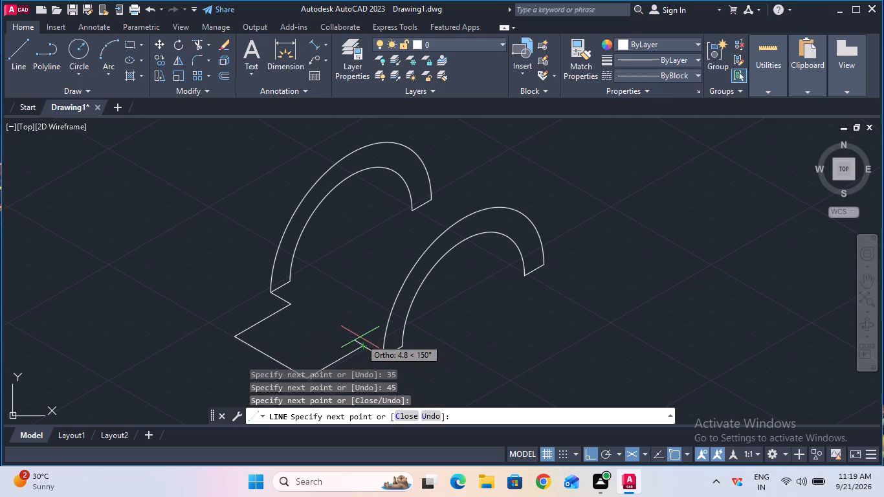
{"action": "key", "text": "Escape"}
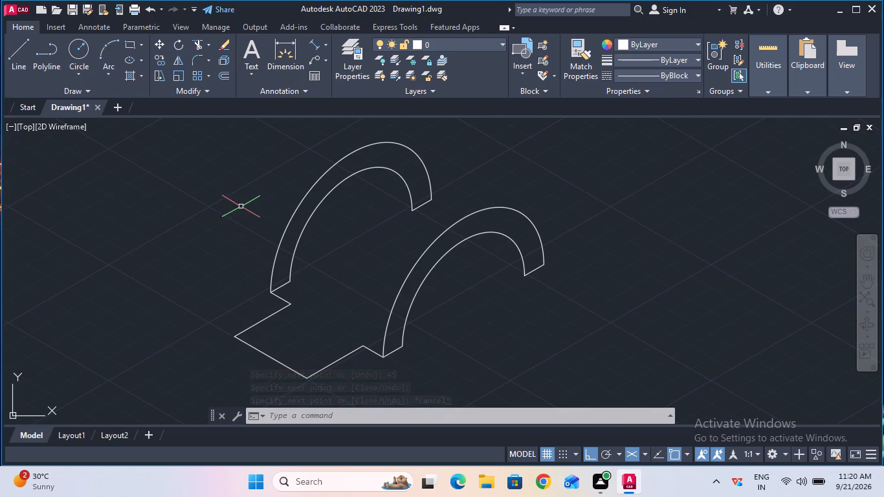
Copy the front arch's outer arc 12.5 mm toward the rear arch.
{"action": "left_click", "coordinate": [157, 65]}
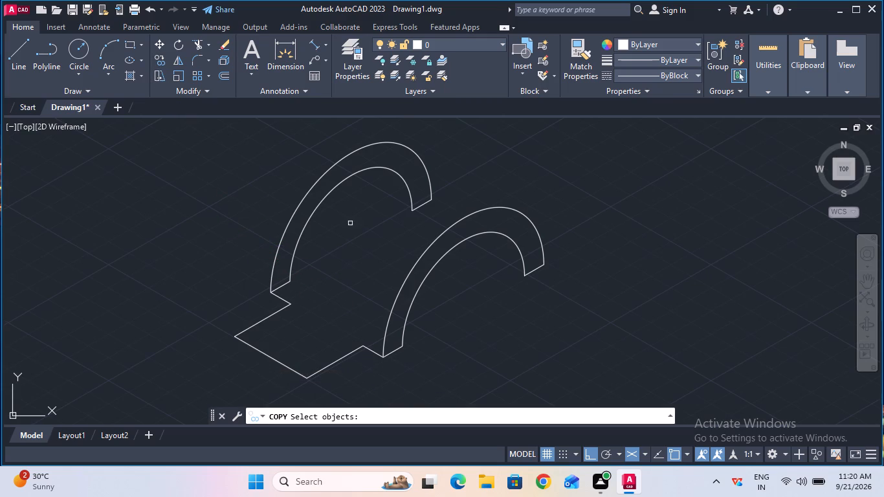
{"action": "left_click", "coordinate": [412, 267]}
{"action": "key", "text": "Return"}
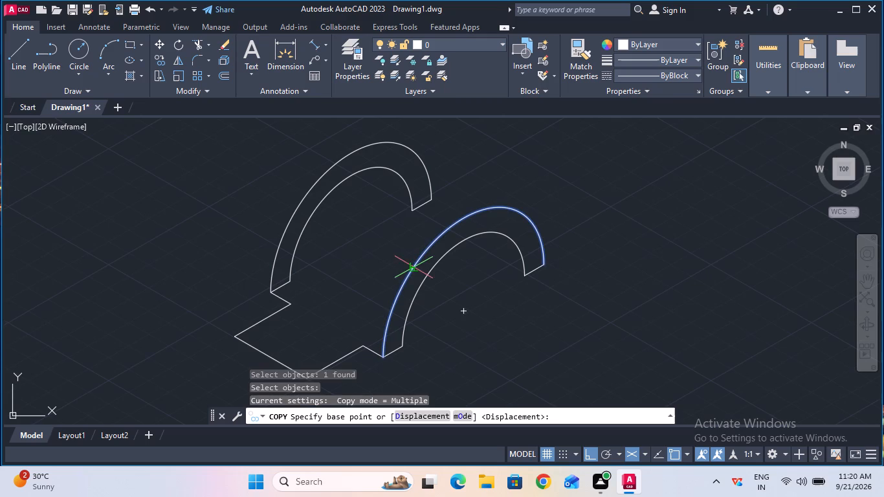
{"action": "left_click", "coordinate": [462, 311]}
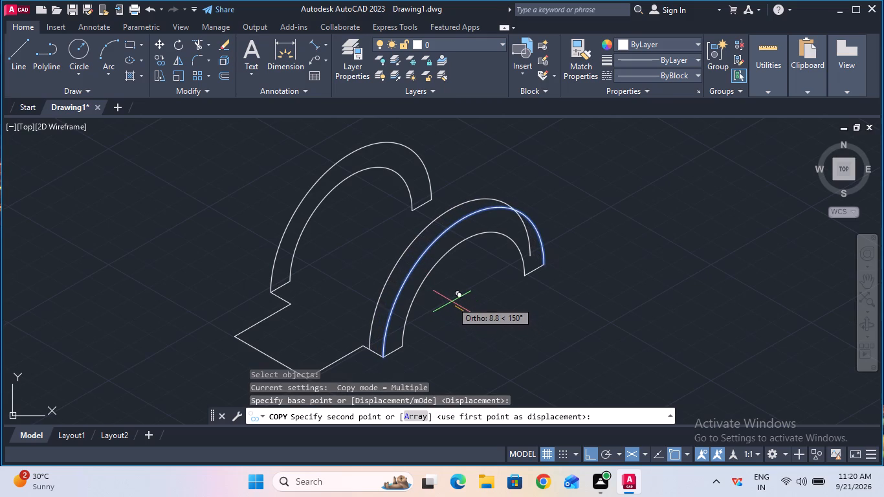
{"action": "type", "text": "12"}
{"action": "key", "text": "period"}
{"action": "key", "text": "5"}
{"action": "key", "text": "Return"}
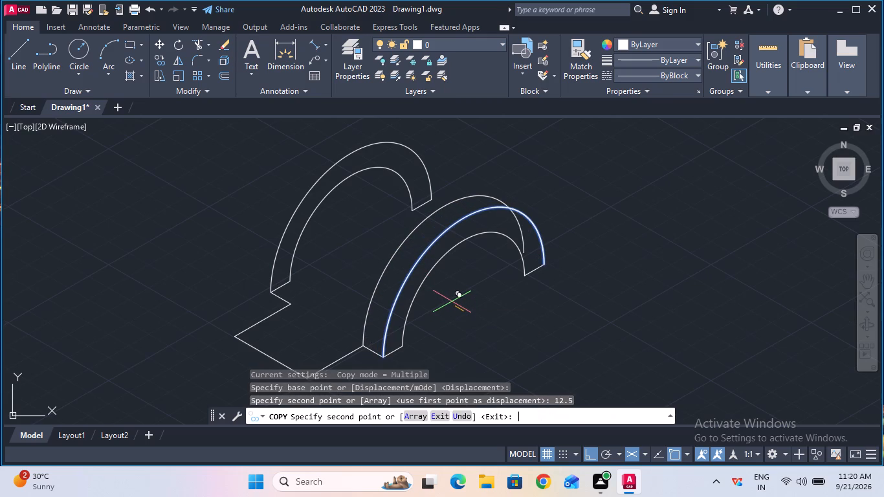
{"action": "key", "text": "Escape"}
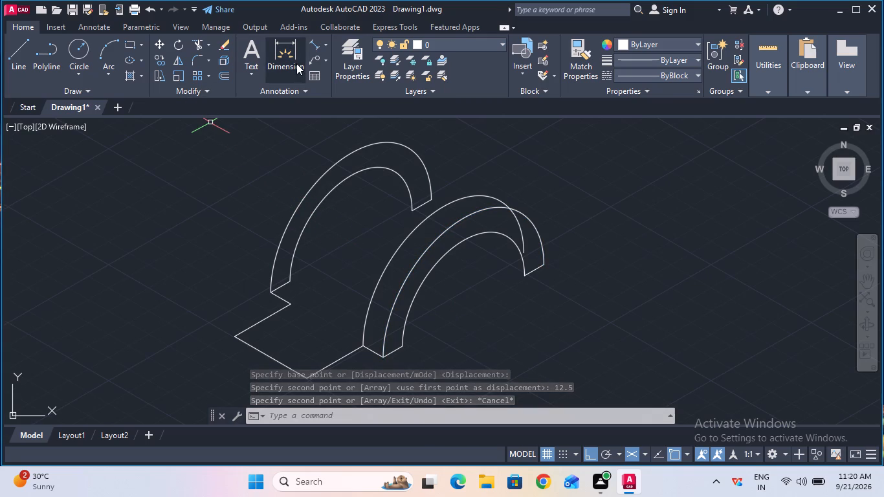
Copy the rear arch's outer arc 12.5 mm toward the front arch.
{"action": "left_click", "coordinate": [157, 63]}
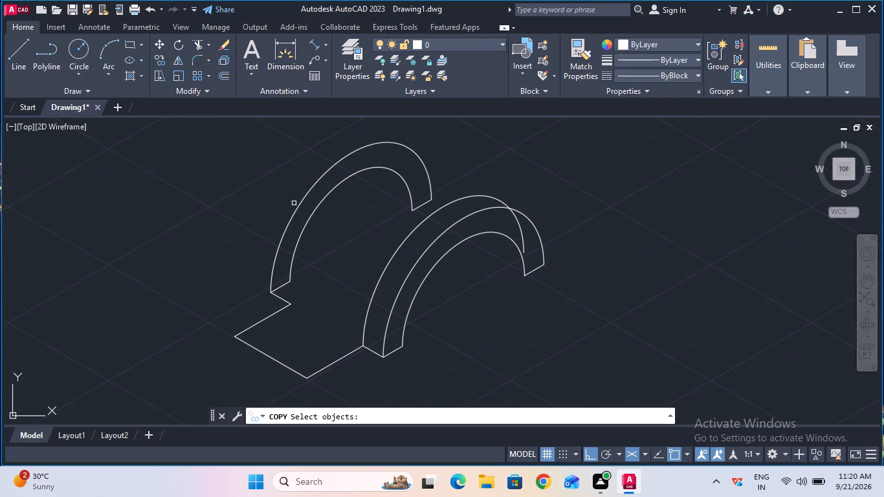
{"action": "left_click", "coordinate": [296, 207]}
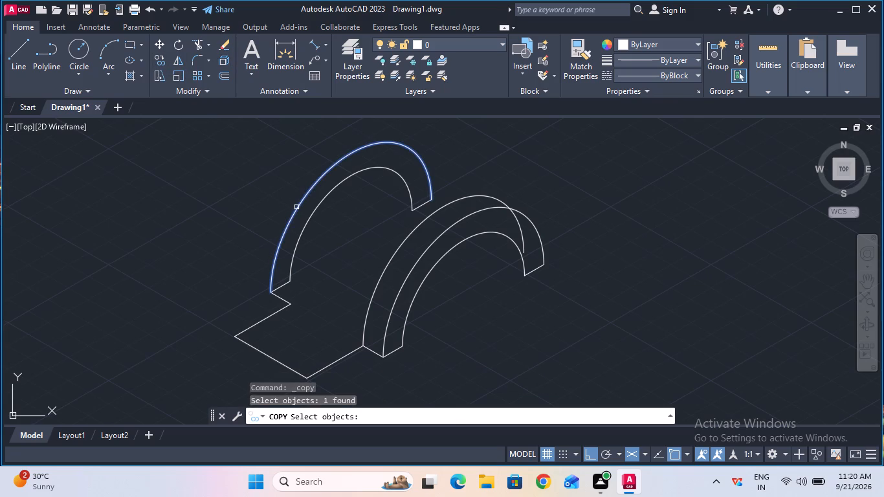
{"action": "key", "text": "Return"}
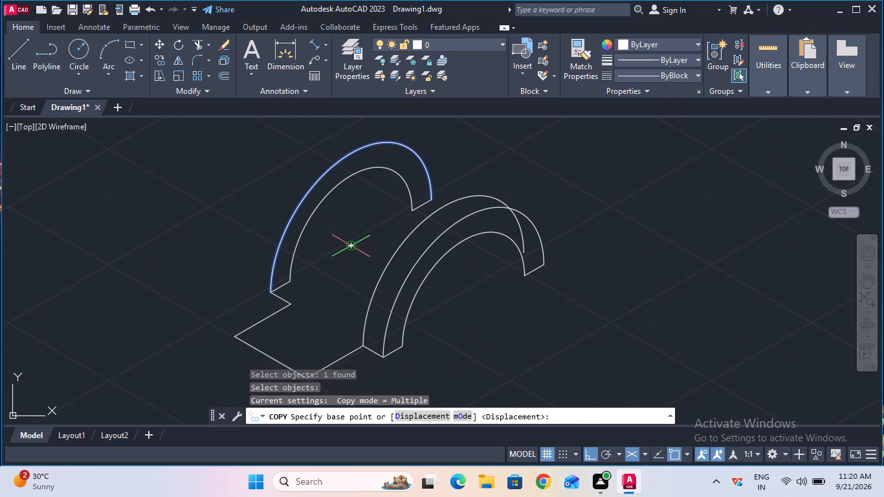
{"action": "left_click", "coordinate": [350, 242]}
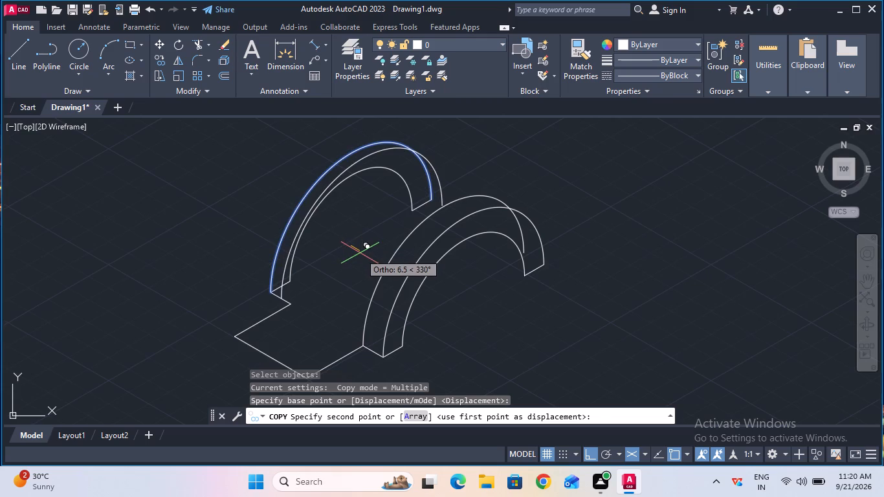
{"action": "type", "text": "12.5"}
{"action": "key", "text": "Return"}
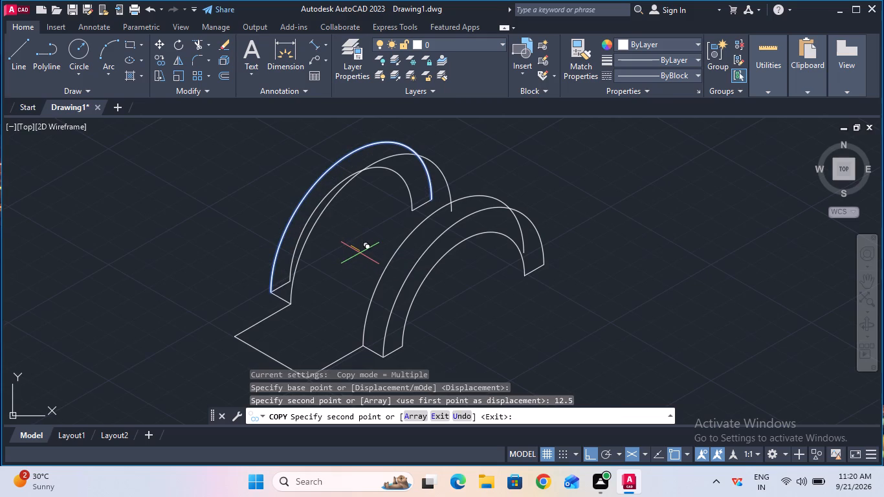
{"action": "key", "text": "Escape"}
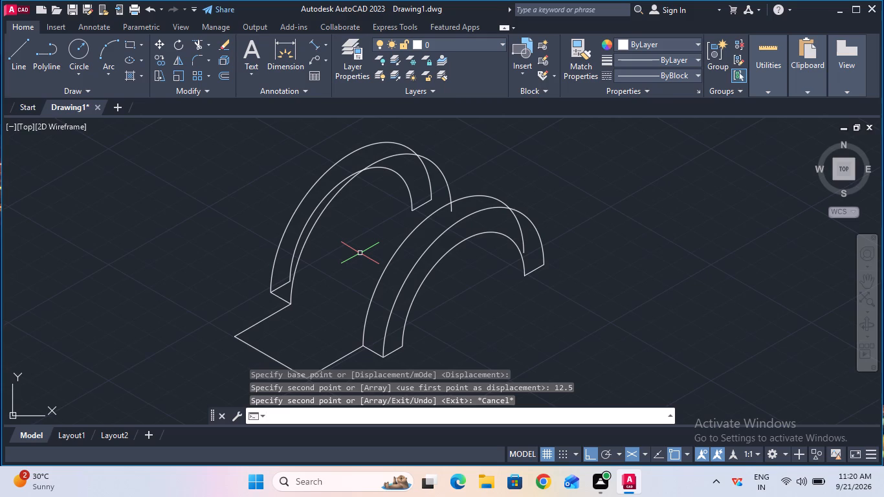
Draw a line closing the base tab's inner side, joining the free ends of the rear and front short lines.
{"action": "left_click", "coordinate": [20, 59]}
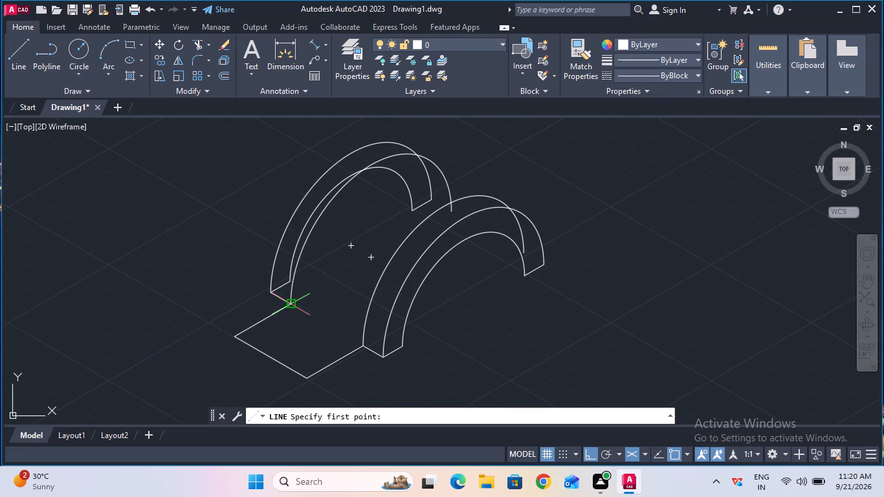
{"action": "left_click", "coordinate": [288, 305]}
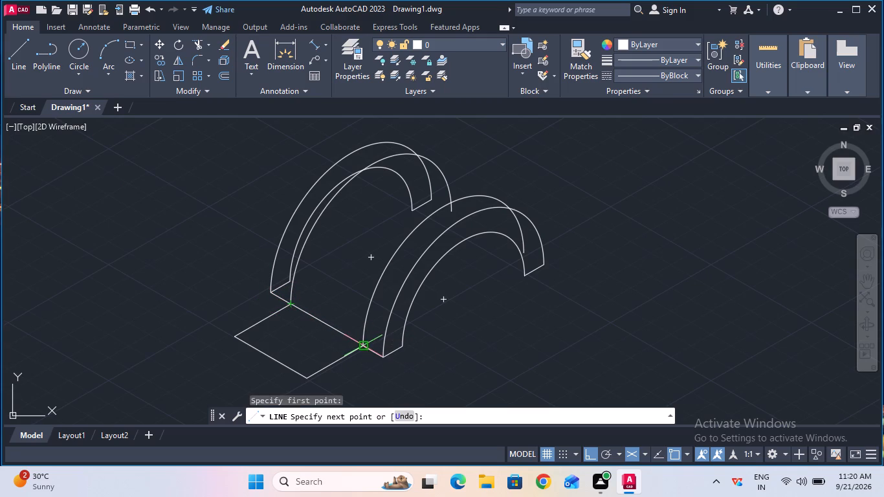
{"action": "left_click", "coordinate": [362, 350]}
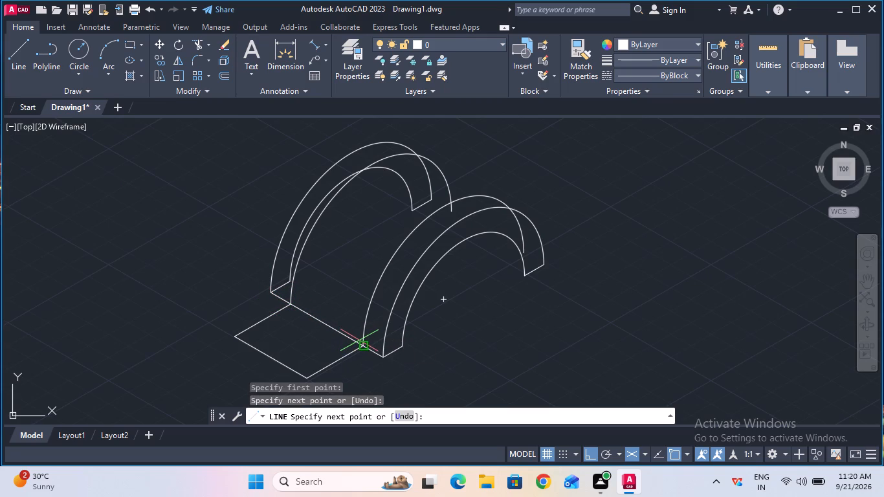
{"action": "key", "text": "Escape"}
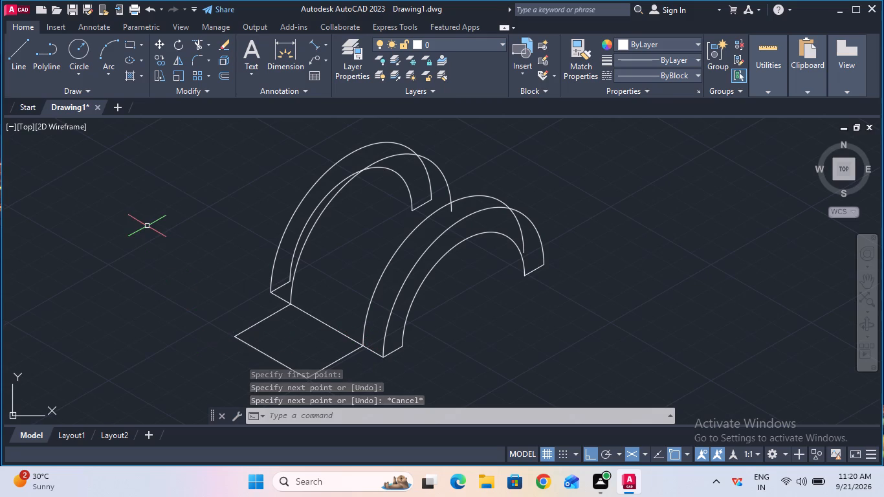
Draw lines from the base tab's rear outer corner: 15 mm straight up, and 45 mm toward the front parallel to the outer edge.
{"action": "left_click", "coordinate": [12, 62]}
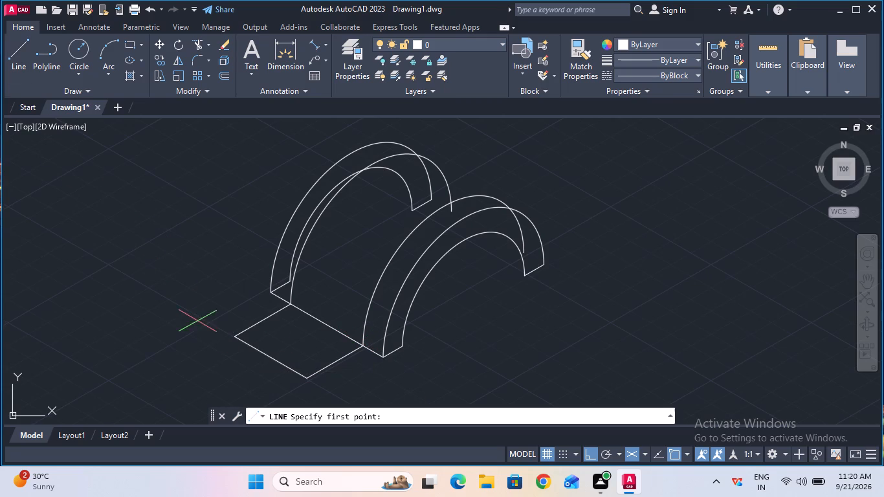
{"action": "left_click", "coordinate": [232, 335]}
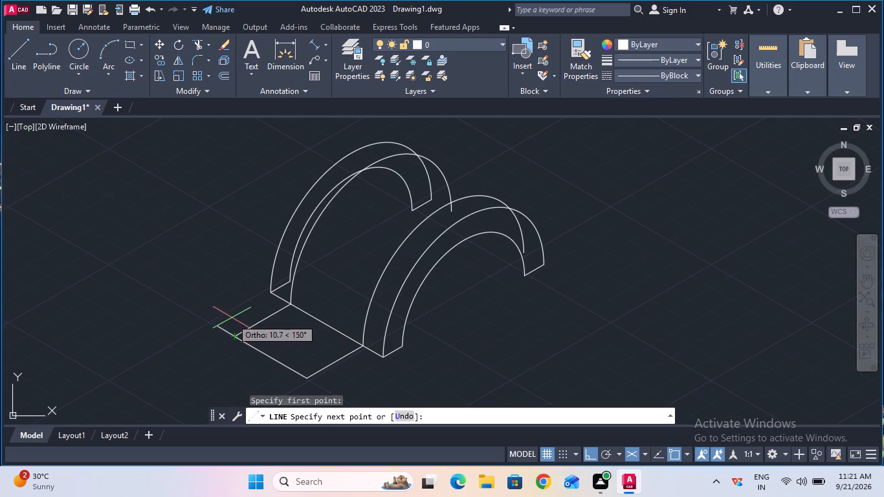
{"action": "key", "text": "F5"}
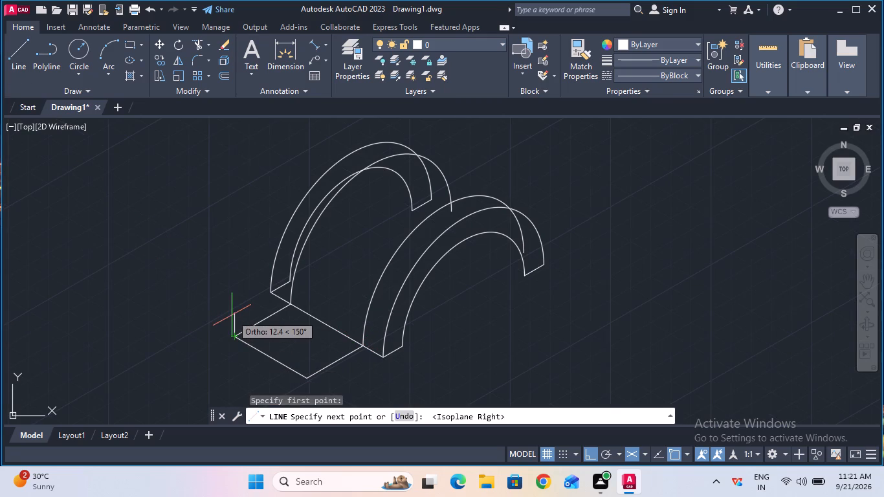
{"action": "key", "text": "1"}
{"action": "key", "text": "5"}
{"action": "key", "text": "Return"}
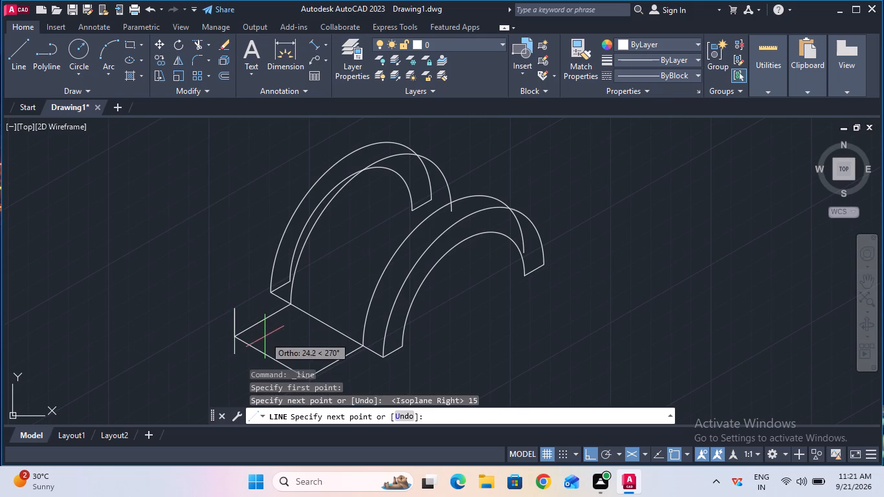
{"action": "key", "text": "F5"}
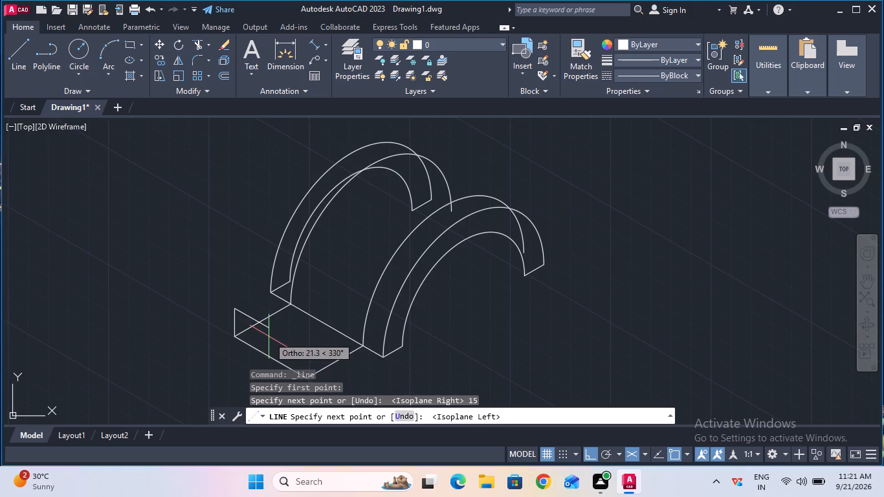
{"action": "type", "text": "45"}
{"action": "key", "text": "Return"}
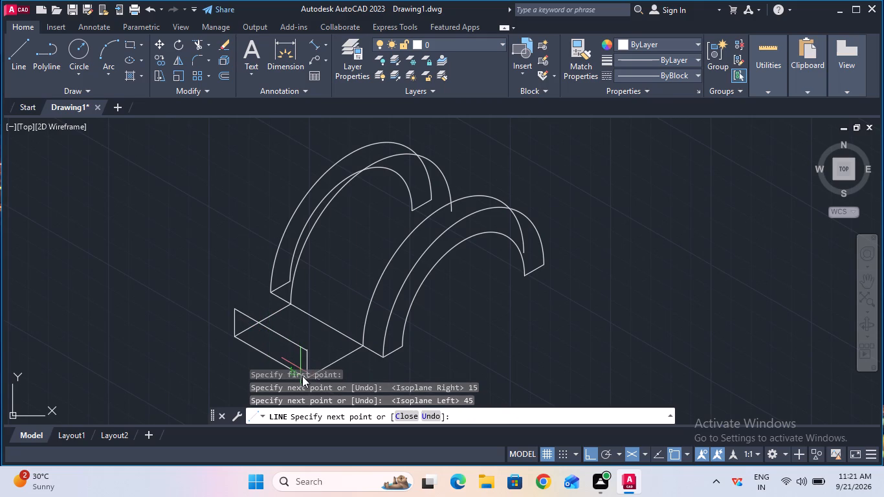
{"action": "scroll", "coordinate": [304, 375], "scroll_direction": "down", "scroll_amount": 3, "text": "ctrl"}
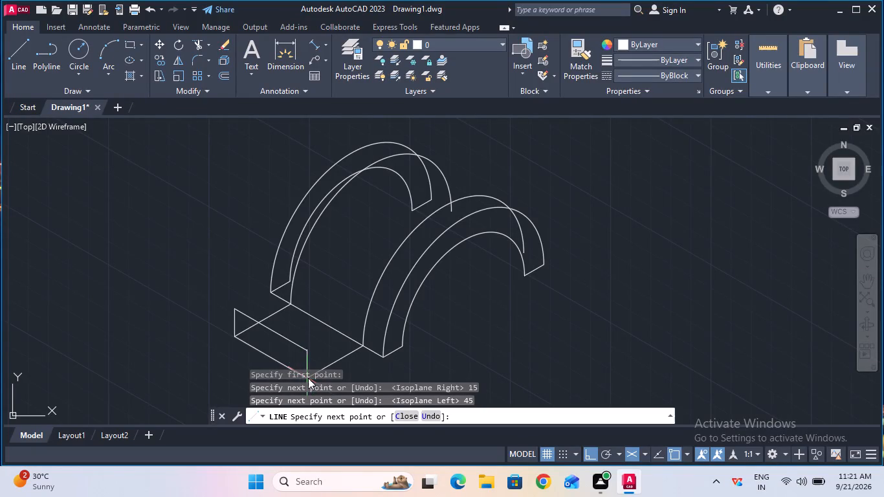
{"action": "left_click", "coordinate": [307, 377]}
{"action": "key", "text": "Escape"}
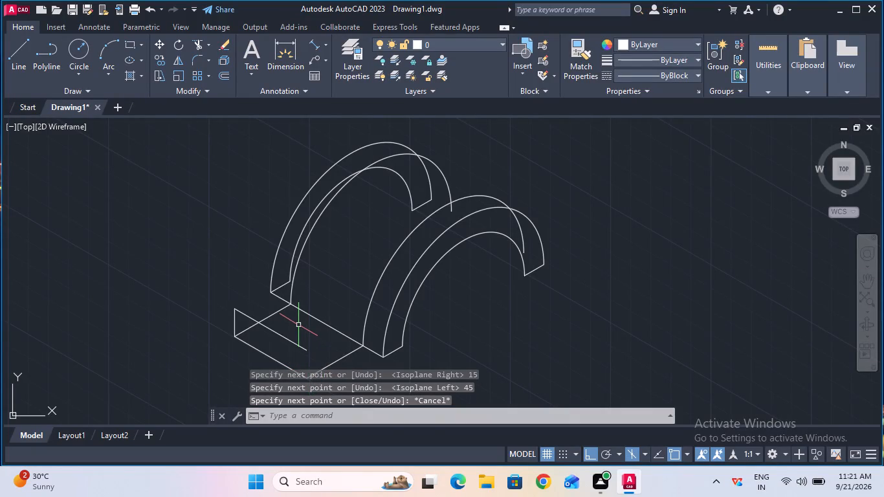
Draw the vertical edge from the front end of the upper 45 mm line down to the tab's front outer corner.
{"action": "key", "text": "F5"}
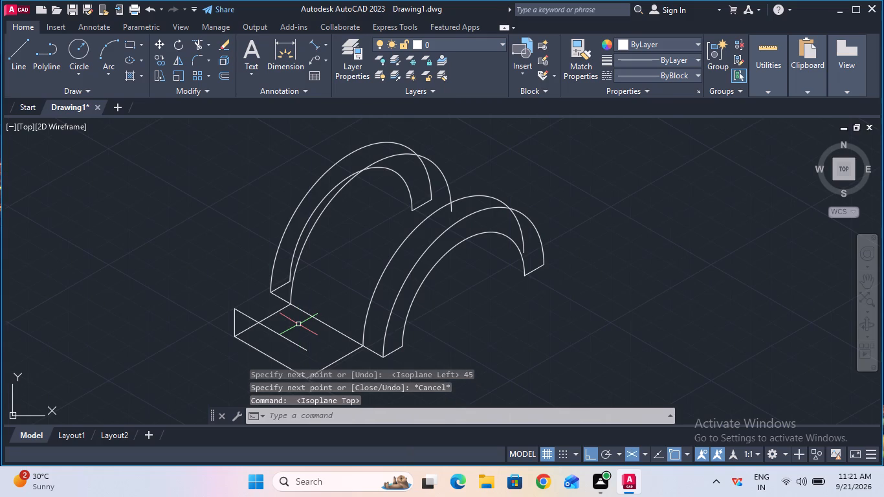
{"action": "left_click", "coordinate": [27, 64]}
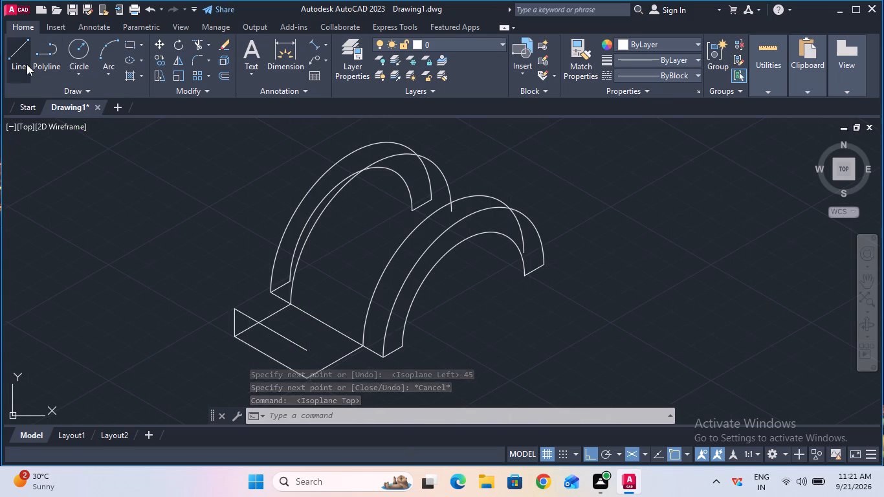
{"action": "left_click", "coordinate": [304, 349]}
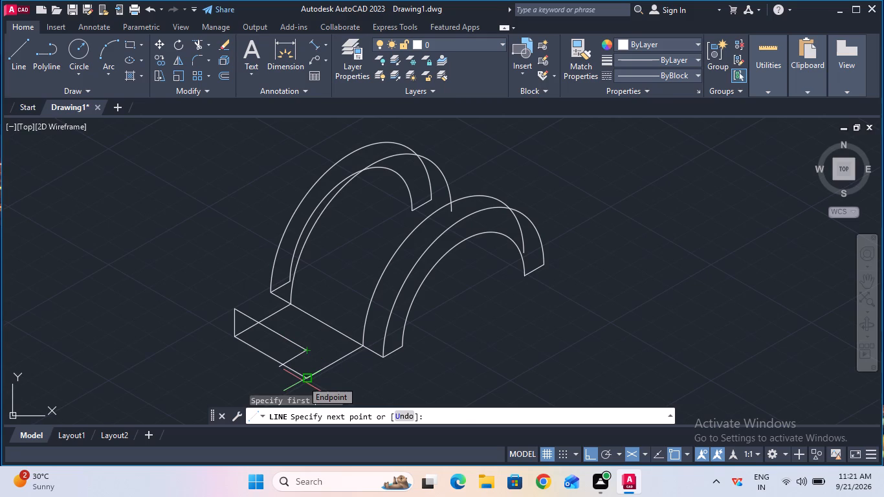
{"action": "key", "text": "F5"}
{"action": "left_click", "coordinate": [302, 381]}
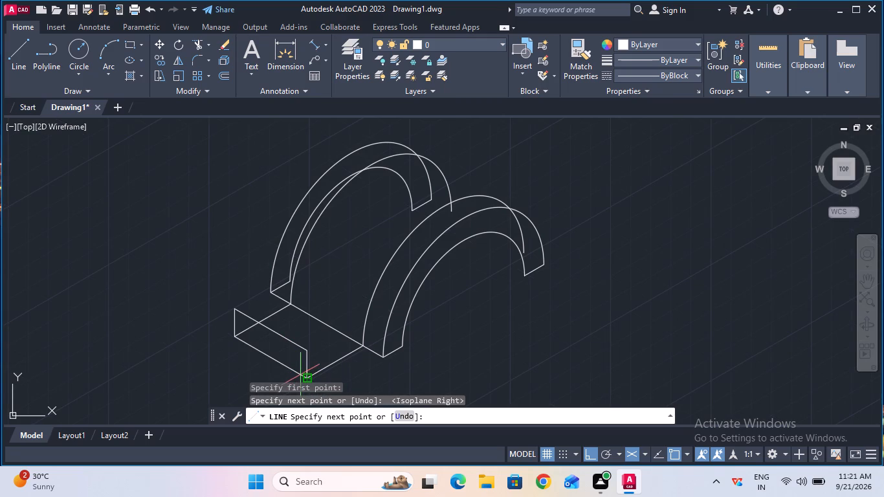
{"action": "key", "text": "Escape"}
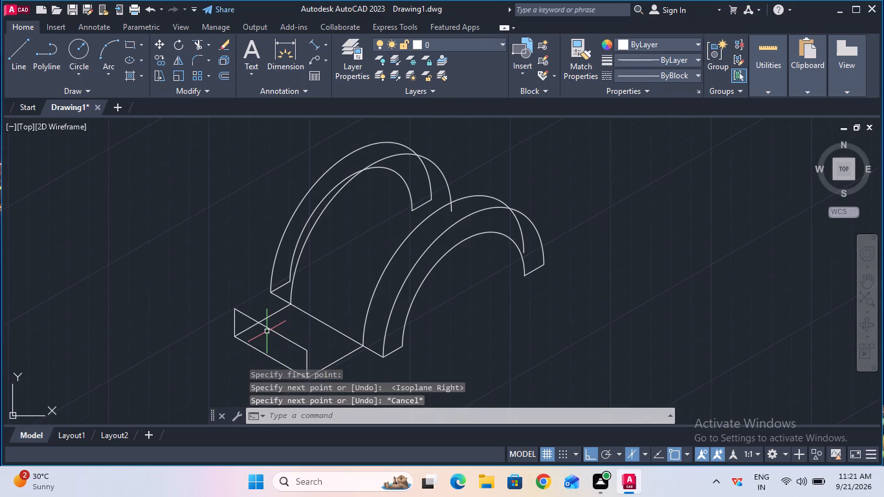
Draw a 35 mm line from the tab's upper front corner toward the front arch, parallel to the lower side edge.
{"action": "left_click", "coordinate": [23, 65]}
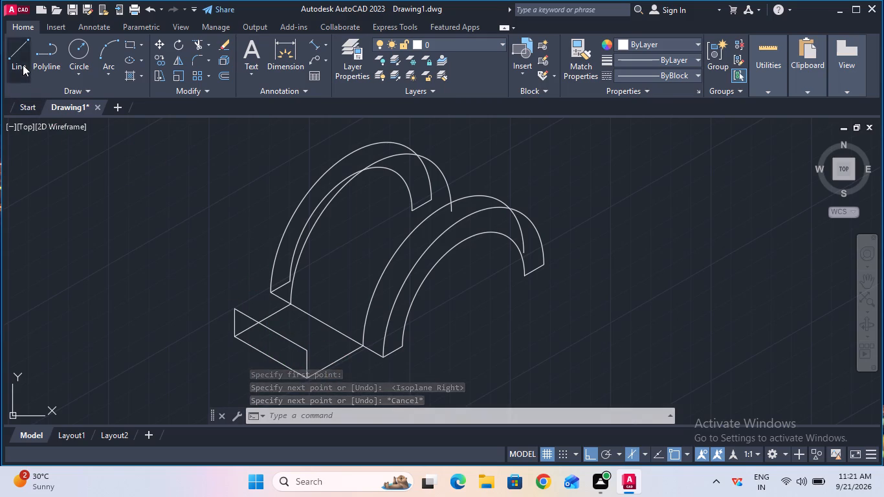
{"action": "left_click", "coordinate": [303, 349]}
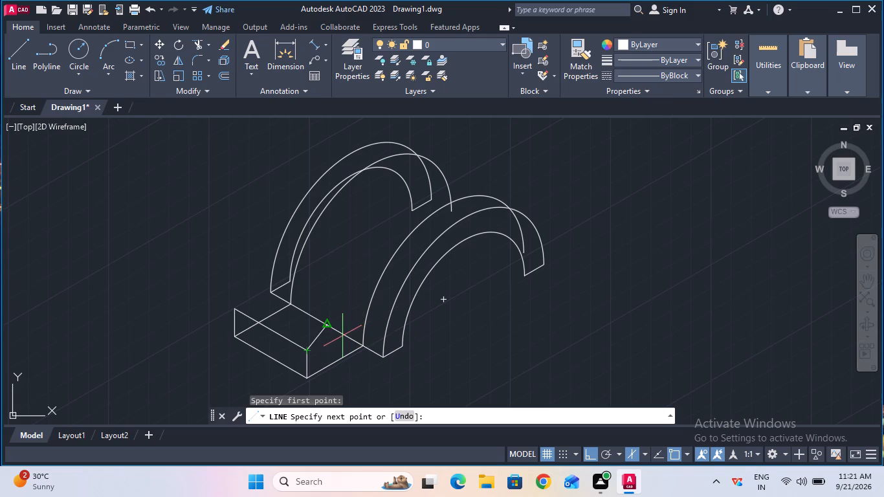
{"action": "type", "text": "35"}
{"action": "key", "text": "Return"}
{"action": "key", "text": "Escape"}
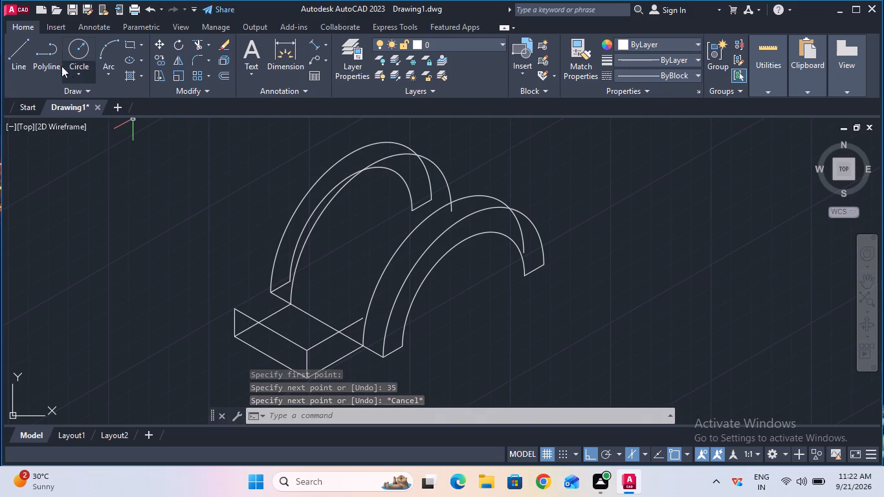
Extend the tab's upper 35 mm edge to meet the front arch's copied outer arc.
{"action": "left_click", "coordinate": [210, 47]}
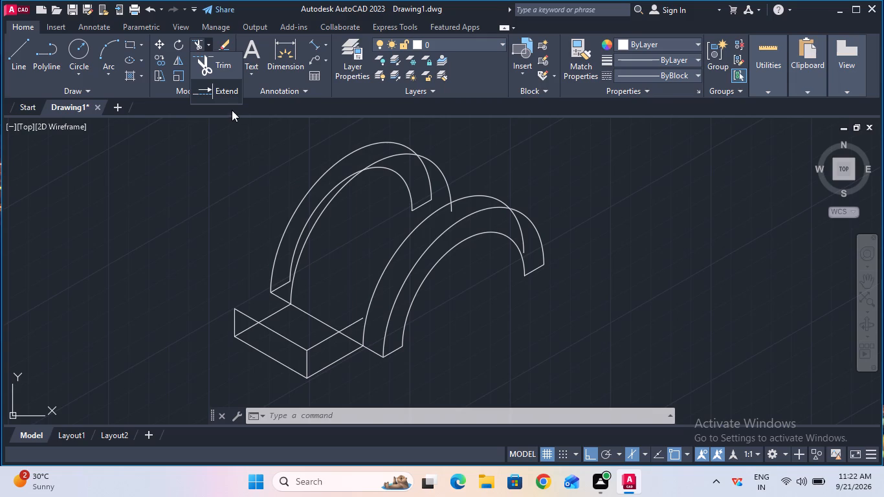
{"action": "left_click", "coordinate": [228, 91]}
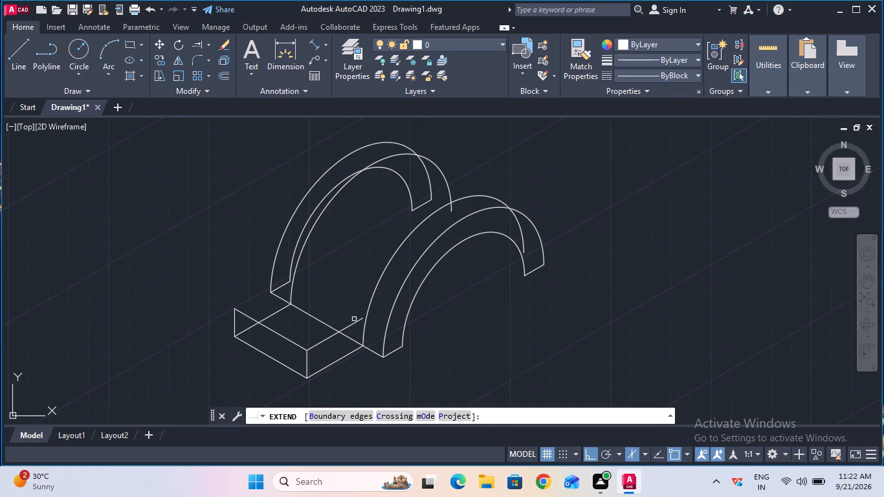
{"action": "left_click", "coordinate": [355, 322]}
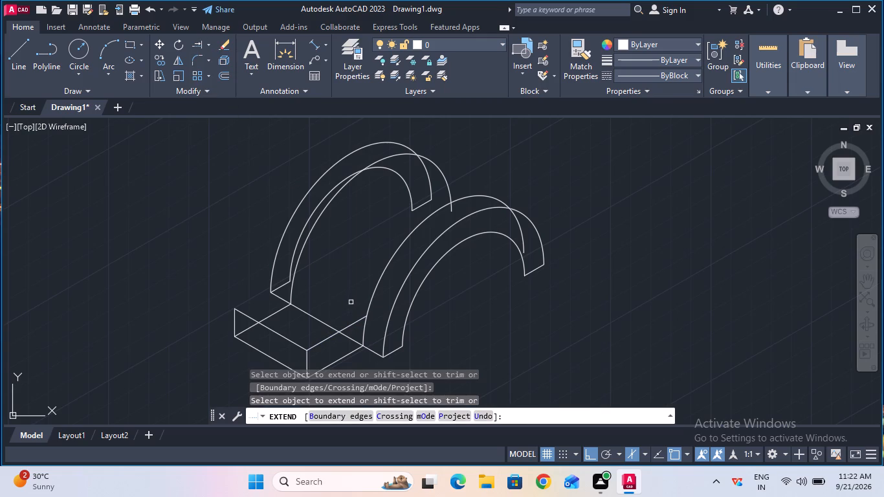
{"action": "key", "text": "Escape"}
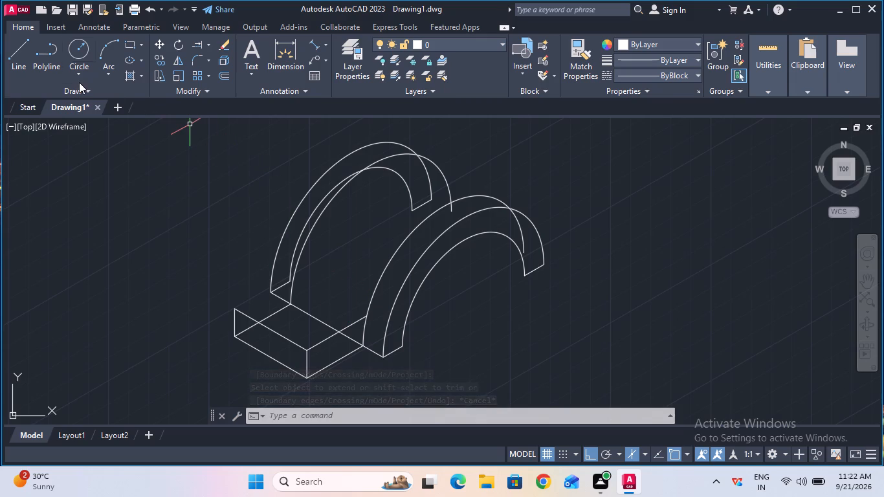
Draw a 45 mm line from the arch end of the tab's upper front edge toward the rear arch, parallel to the outer edge.
{"action": "left_click", "coordinate": [23, 58]}
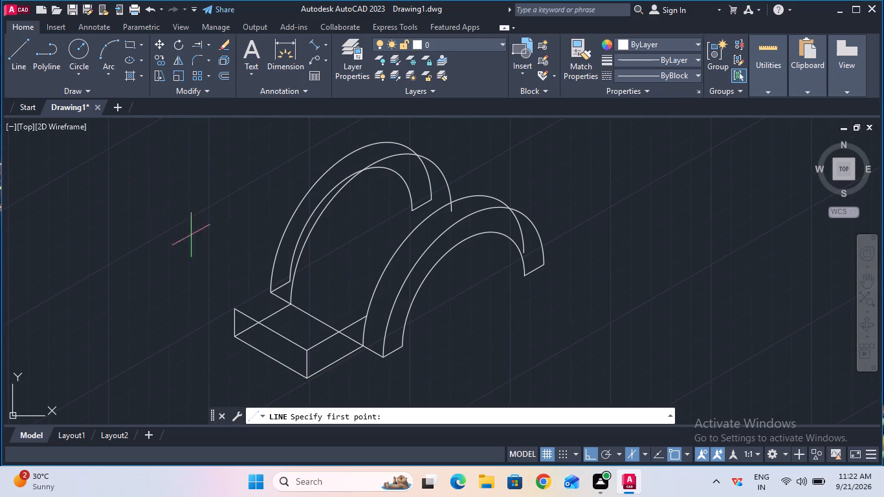
{"action": "left_click", "coordinate": [364, 317]}
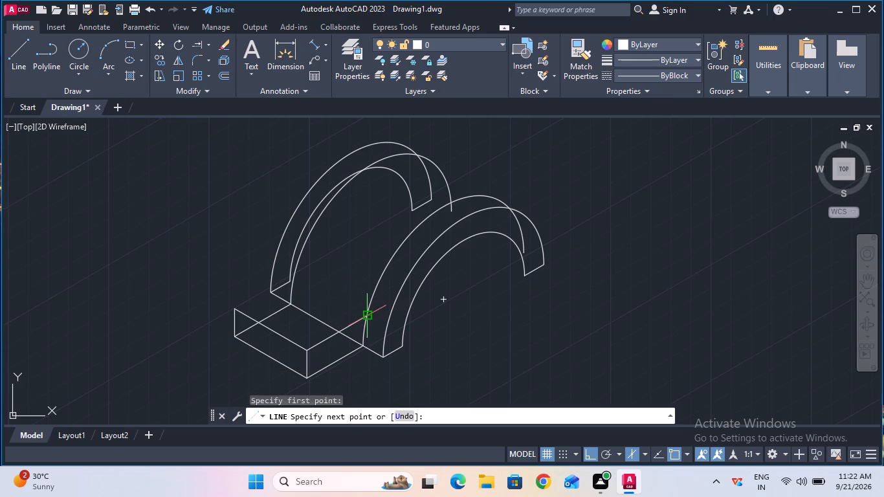
{"action": "key", "text": "F5"}
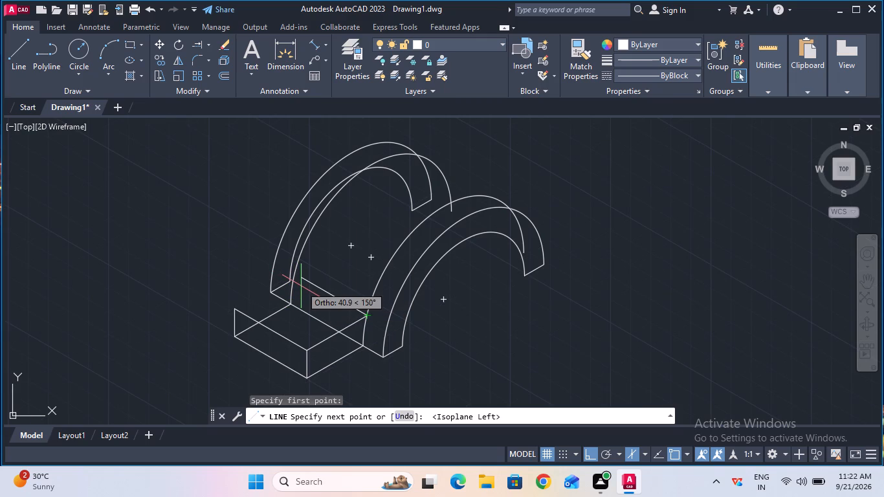
{"action": "type", "text": "45"}
{"action": "key", "text": "Return"}
{"action": "key", "text": "Escape"}
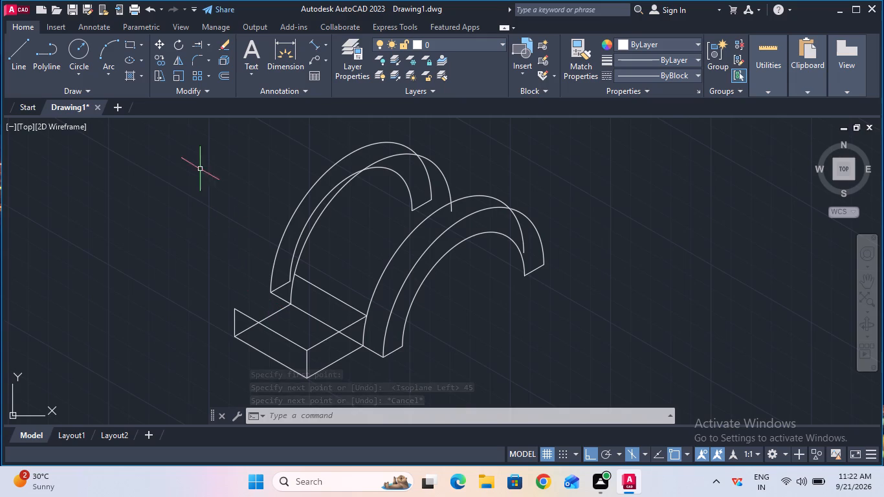
Close the tab's top face with a line from the new 45 mm edge's rear end to the upper rear outer corner.
{"action": "left_click", "coordinate": [25, 63]}
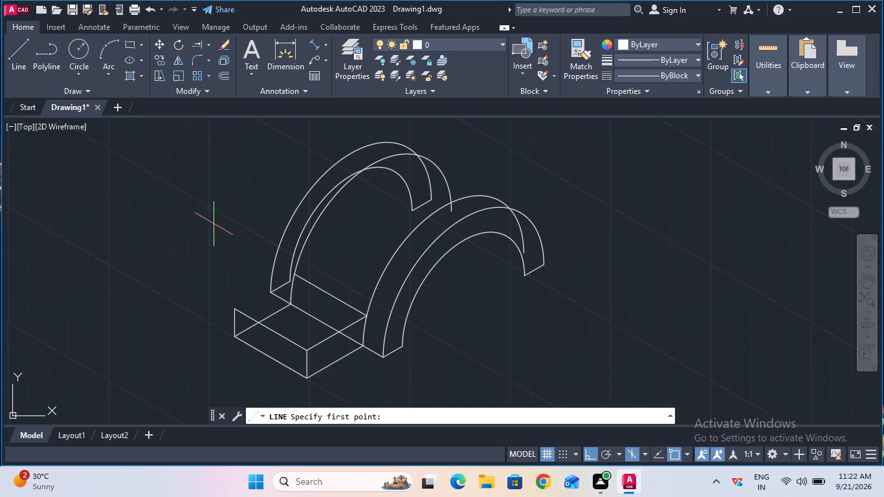
{"action": "left_click", "coordinate": [298, 272]}
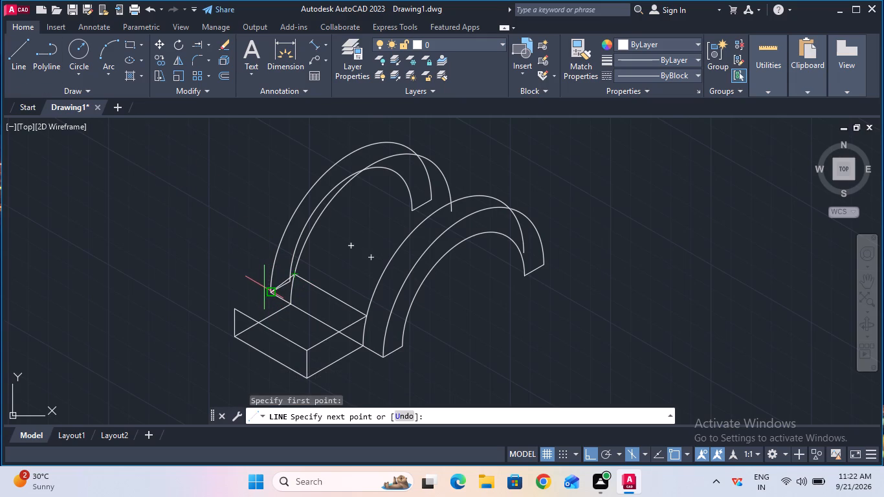
{"action": "key", "text": "F5"}
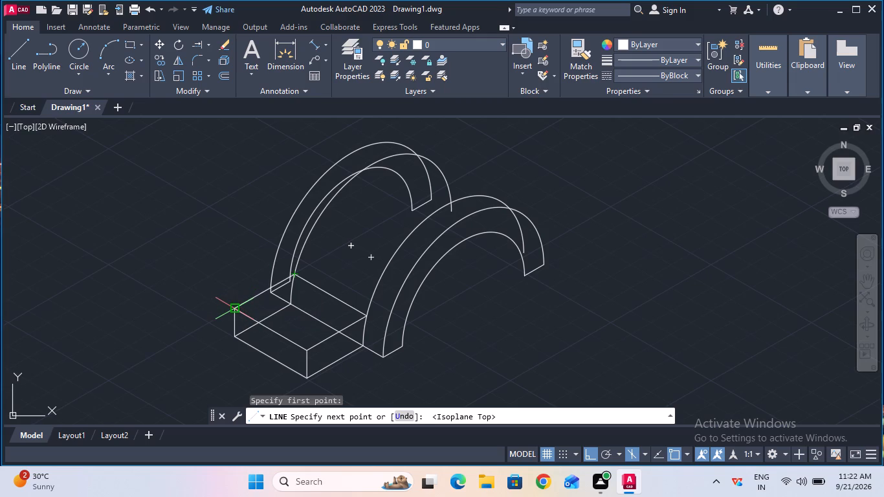
{"action": "left_click", "coordinate": [232, 305]}
{"action": "key", "text": "Escape"}
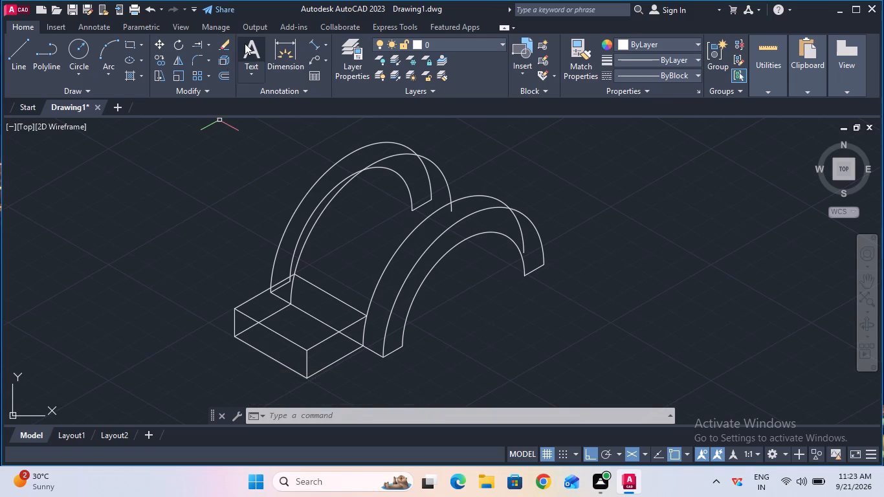
Trim away the rear arch's copied outer arc above the tab, including the short leftover piece near the front arch.
{"action": "left_click", "coordinate": [208, 39]}
{"action": "left_click", "coordinate": [210, 66]}
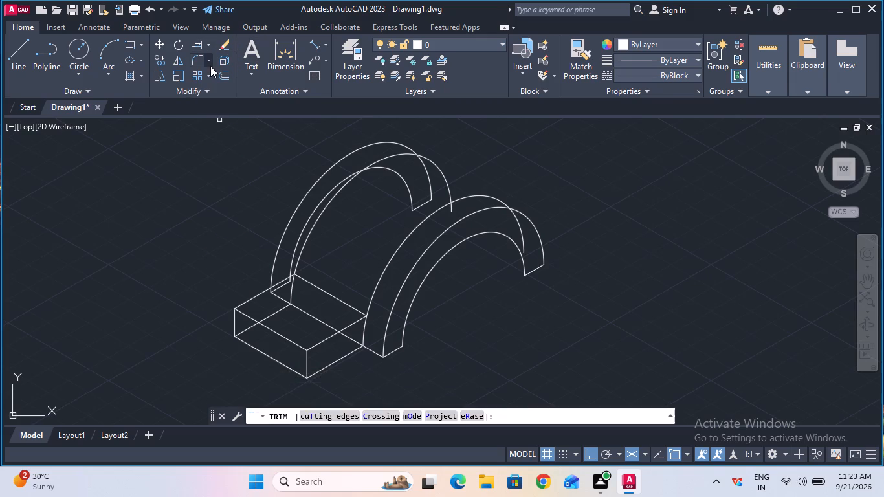
{"action": "left_click", "coordinate": [380, 160]}
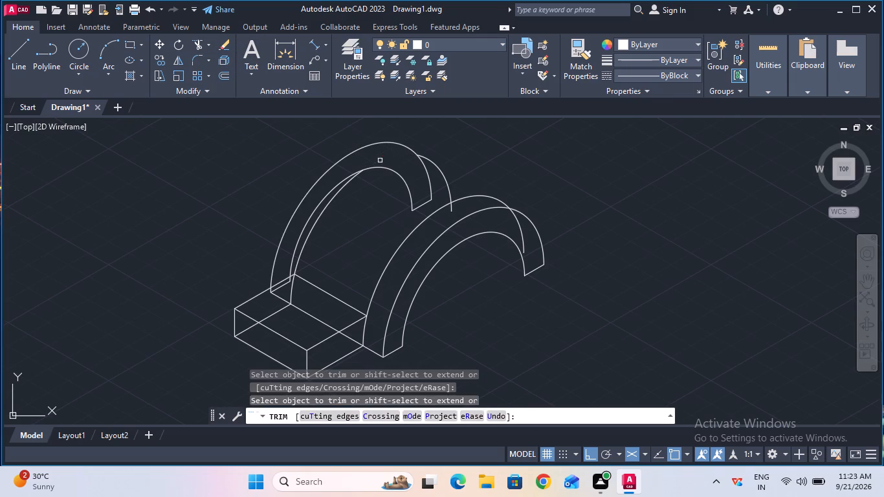
{"action": "left_click", "coordinate": [437, 164]}
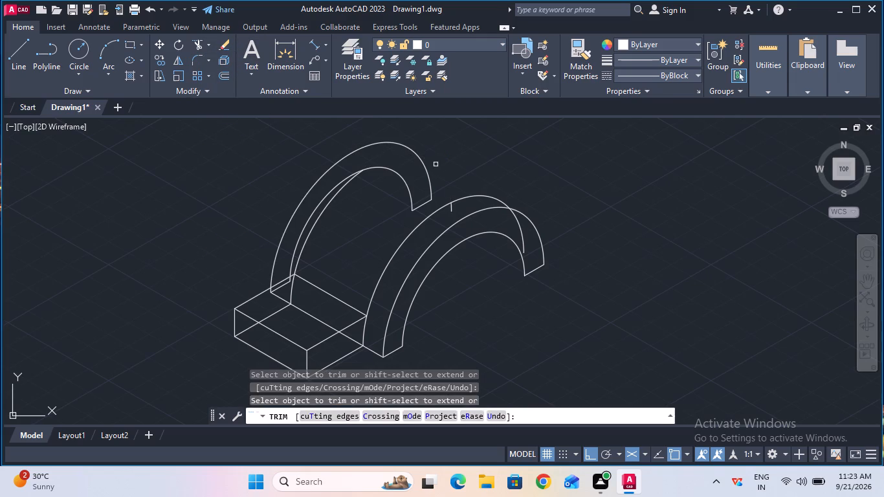
{"action": "left_click", "coordinate": [312, 228]}
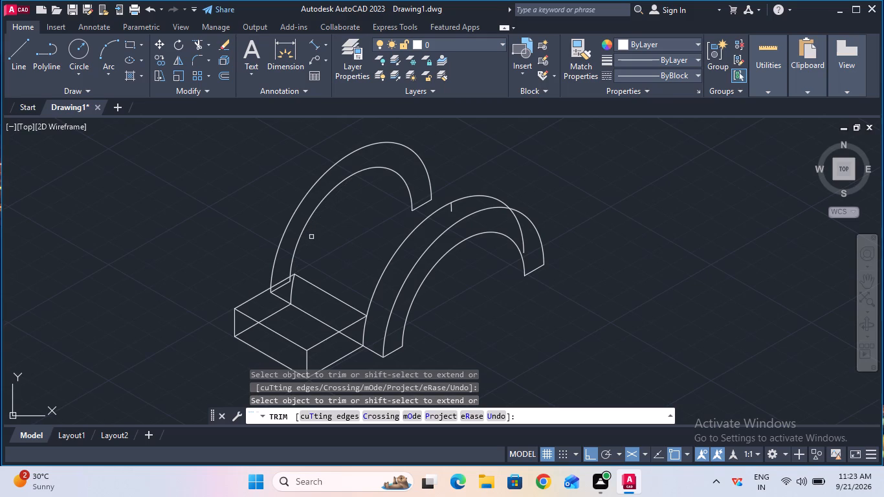
{"action": "left_click", "coordinate": [452, 205]}
Trim away the front arch's copied outer arc above the tab, including the part crossing the arch face.
{"action": "left_click", "coordinate": [436, 208]}
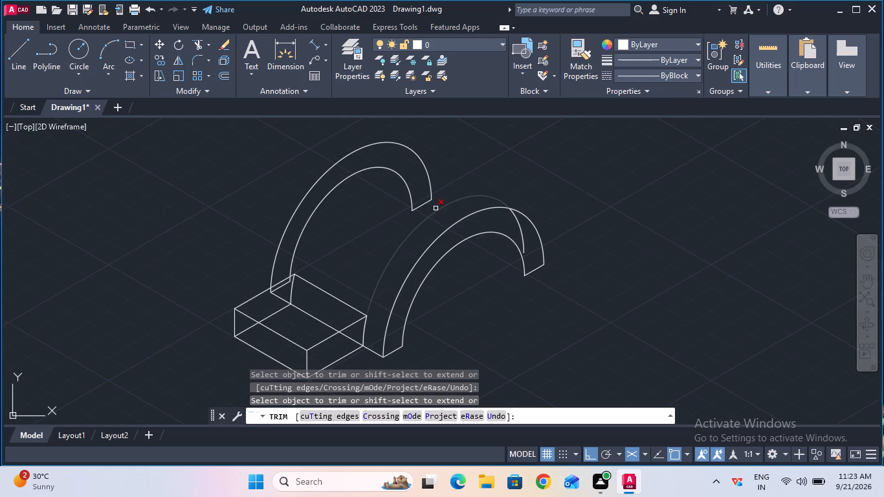
{"action": "left_click", "coordinate": [520, 221]}
Trim the tab's hidden lower inner edge running between the two arches beneath the top face and front side.
{"action": "left_click", "coordinate": [312, 315]}
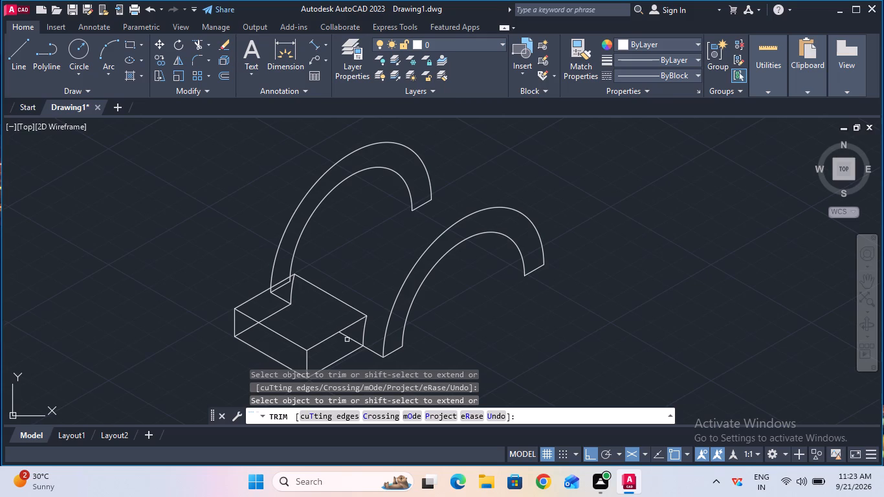
{"action": "left_click", "coordinate": [348, 337]}
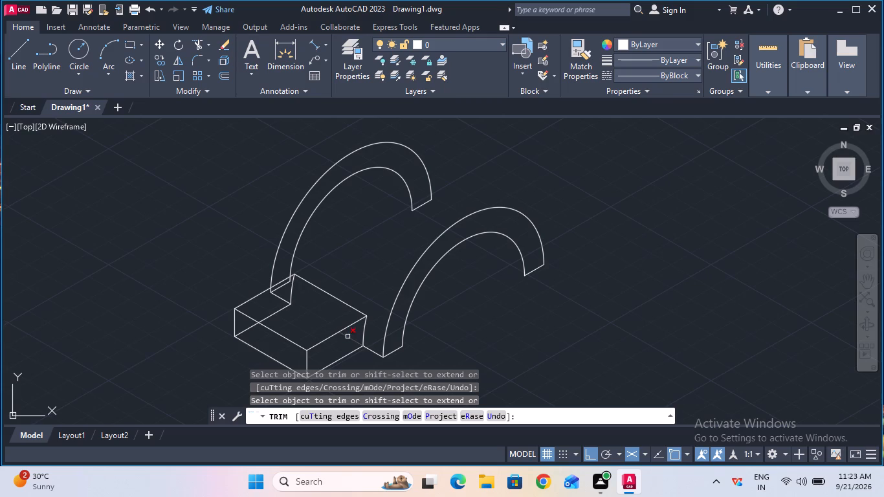
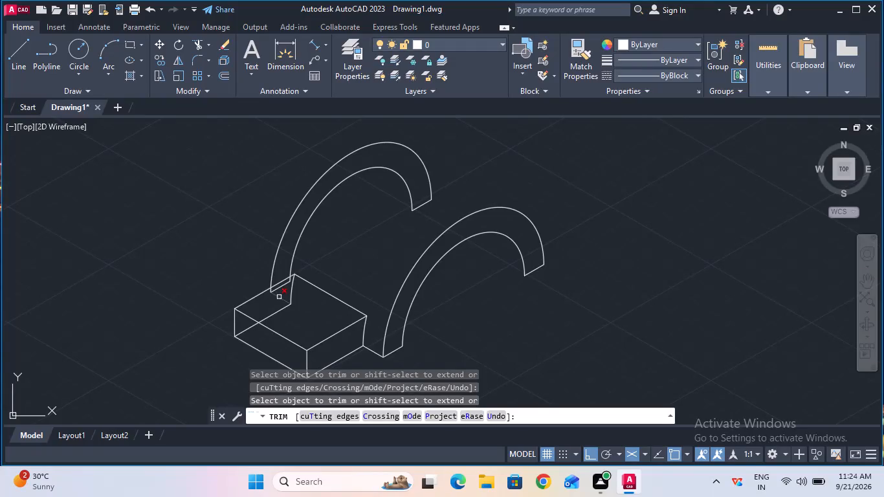
Trim away the rear arch's inner arc, its foot edge, and the arc ends extending below the tab's top edge.
{"action": "left_click", "coordinate": [279, 297]}
{"action": "left_click", "coordinate": [300, 240]}
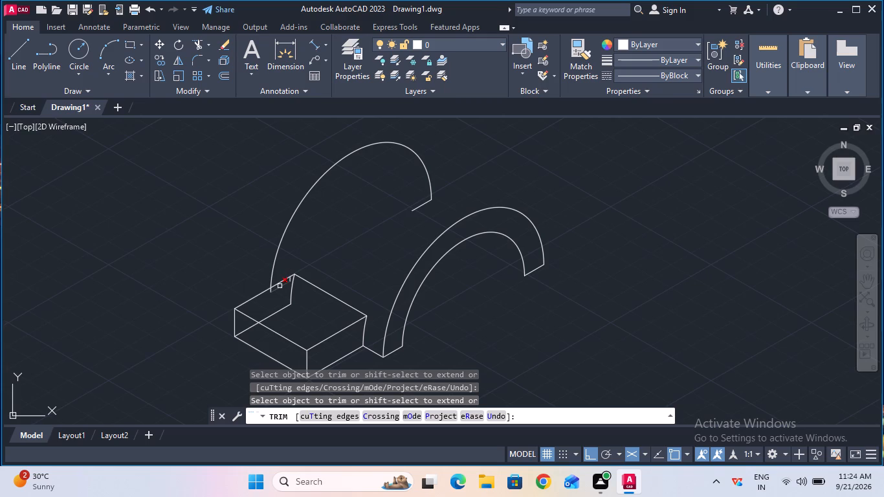
{"action": "left_click", "coordinate": [280, 286]}
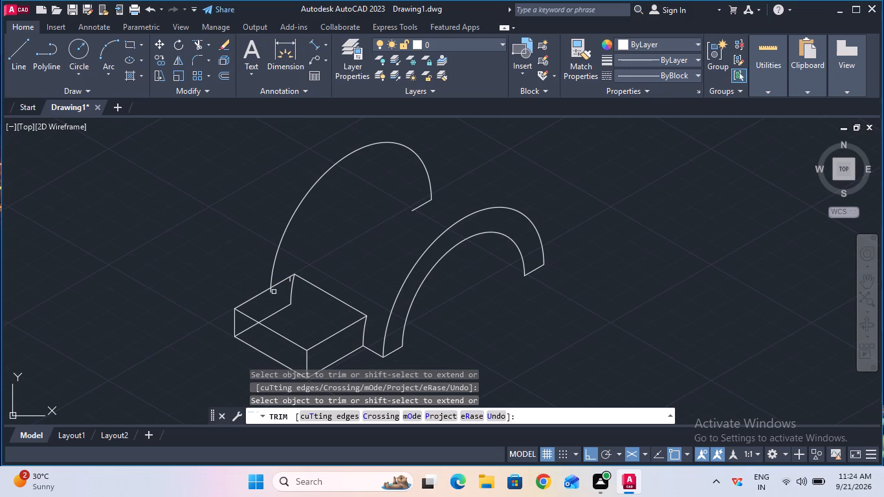
{"action": "left_click", "coordinate": [272, 292]}
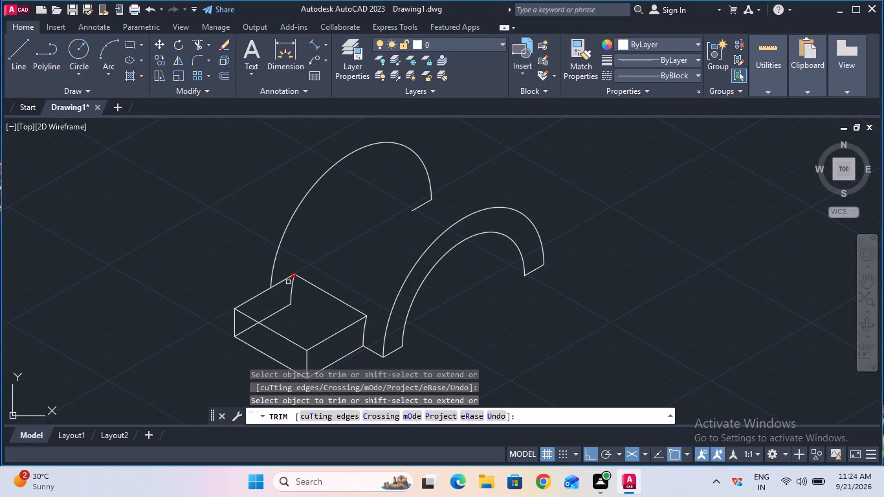
{"action": "left_click", "coordinate": [288, 282]}
Trim the tab's hidden rear edges: the curved edge below the upper rear inner corner and the whole lower rear edge.
{"action": "scroll", "coordinate": [286, 265], "scroll_direction": "up", "scroll_amount": 3, "text": "ctrl"}
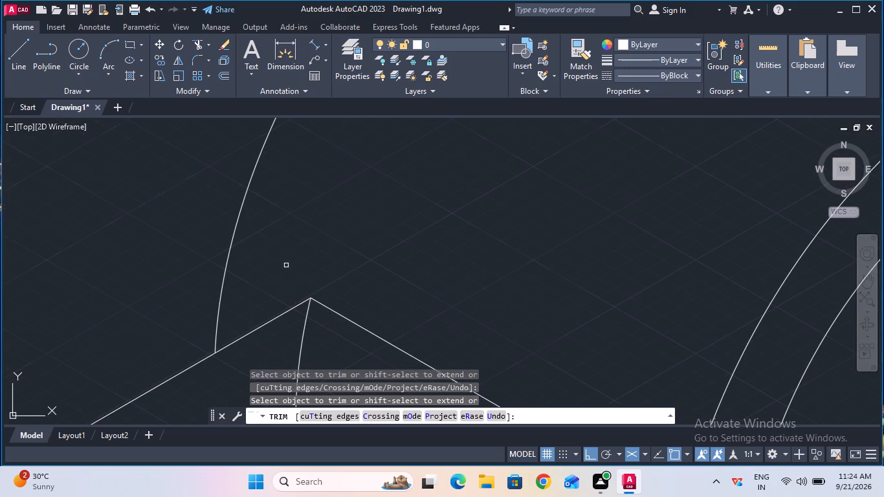
{"action": "scroll", "coordinate": [286, 265], "scroll_direction": "down", "scroll_amount": 2, "text": "ctrl"}
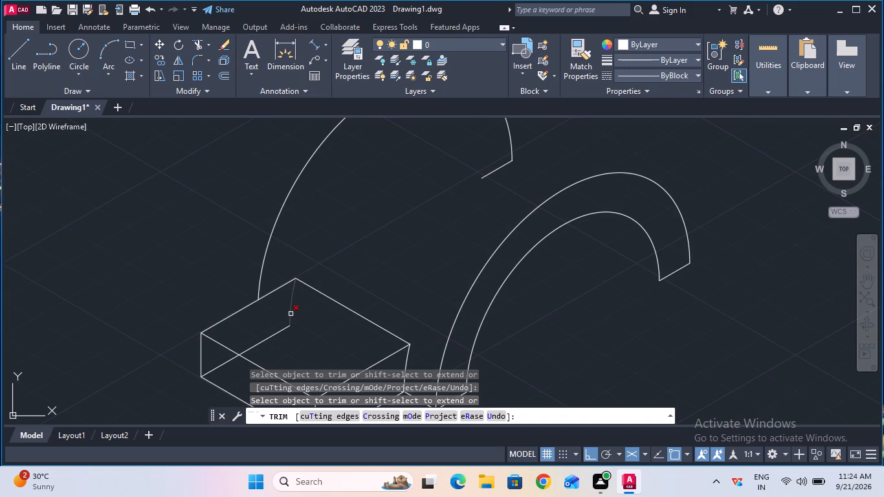
{"action": "left_click", "coordinate": [291, 314]}
{"action": "left_click", "coordinate": [278, 333]}
{"action": "left_click", "coordinate": [223, 364]}
{"action": "key", "text": "Escape"}
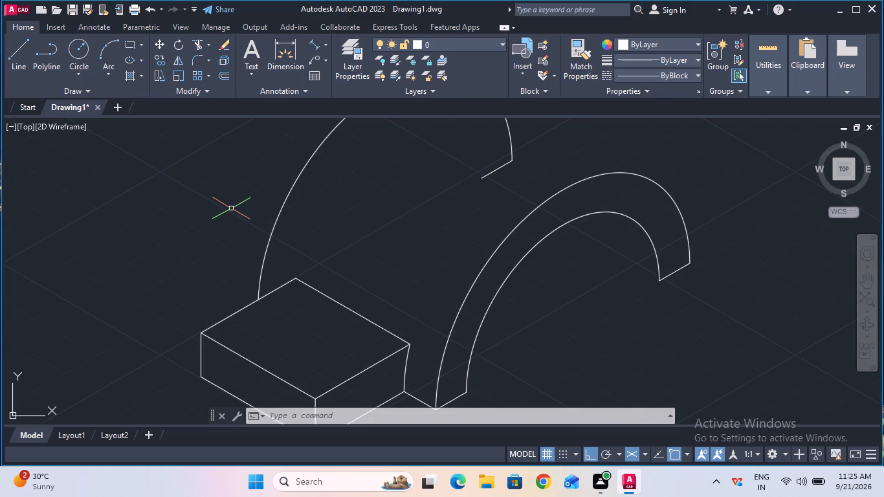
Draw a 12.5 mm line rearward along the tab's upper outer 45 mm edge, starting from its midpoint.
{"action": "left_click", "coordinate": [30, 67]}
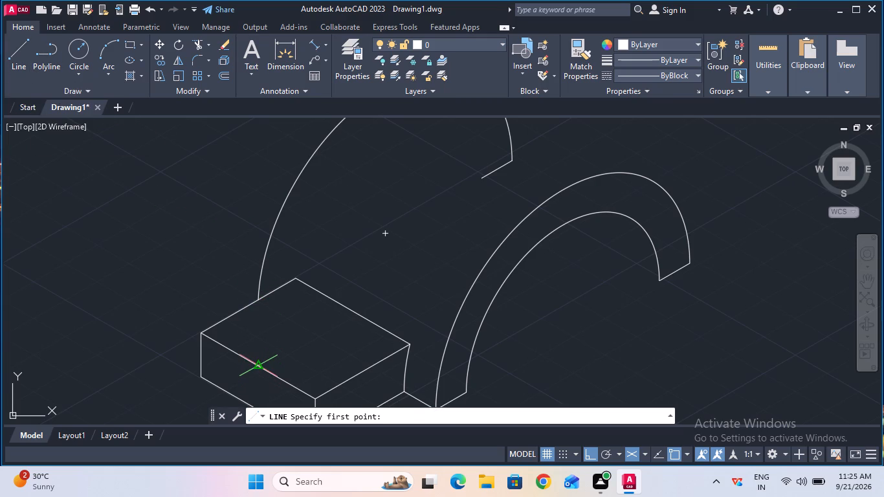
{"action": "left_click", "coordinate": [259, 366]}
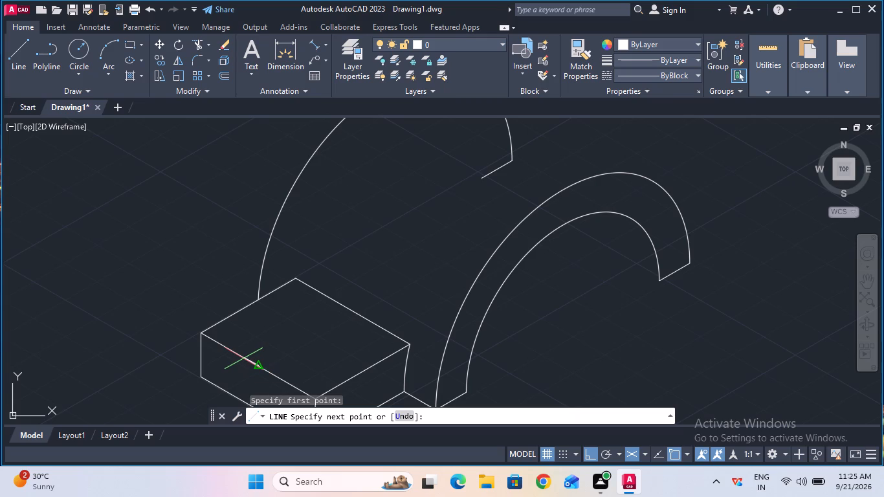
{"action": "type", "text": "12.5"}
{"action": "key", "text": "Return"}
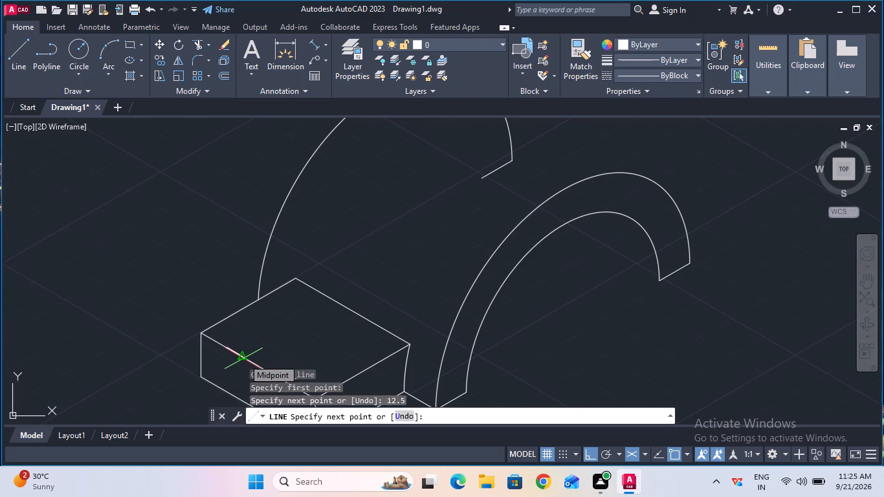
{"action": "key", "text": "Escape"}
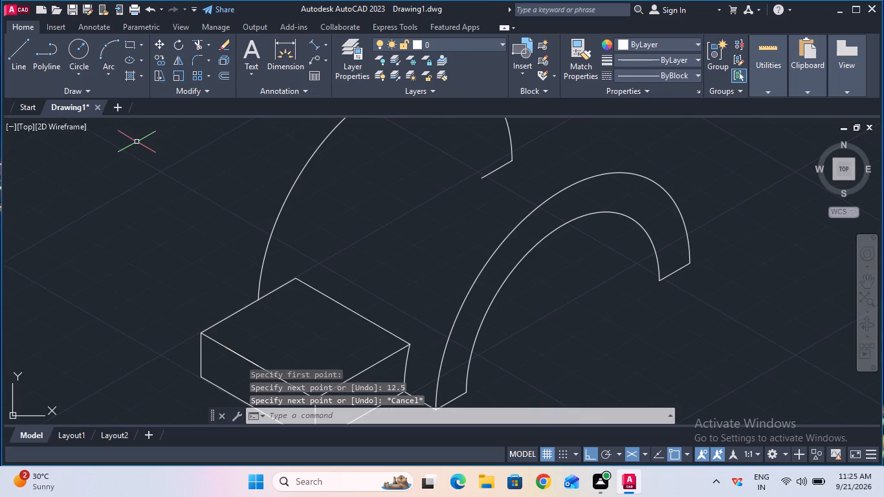
Draw a 12.5 mm line toward the front along the tab's upper outer 45 mm edge, starting from its midpoint.
{"action": "left_click", "coordinate": [30, 55]}
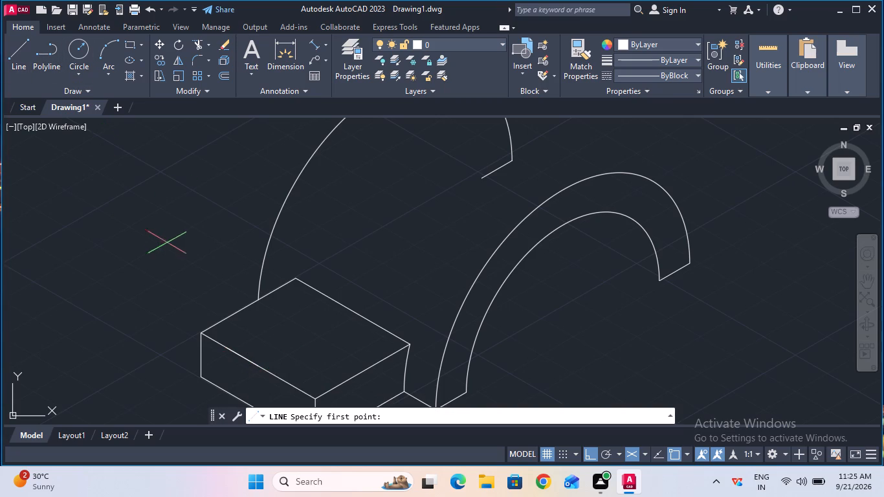
{"action": "left_click", "coordinate": [261, 365]}
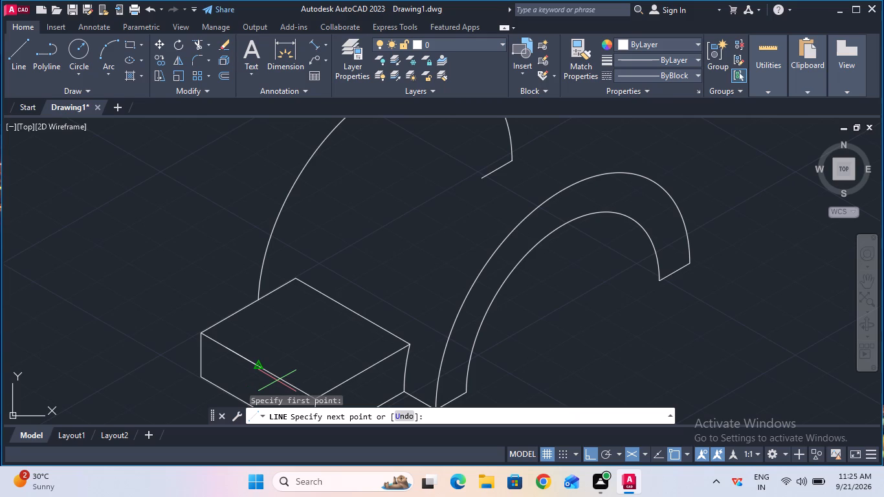
{"action": "type", "text": "12.5"}
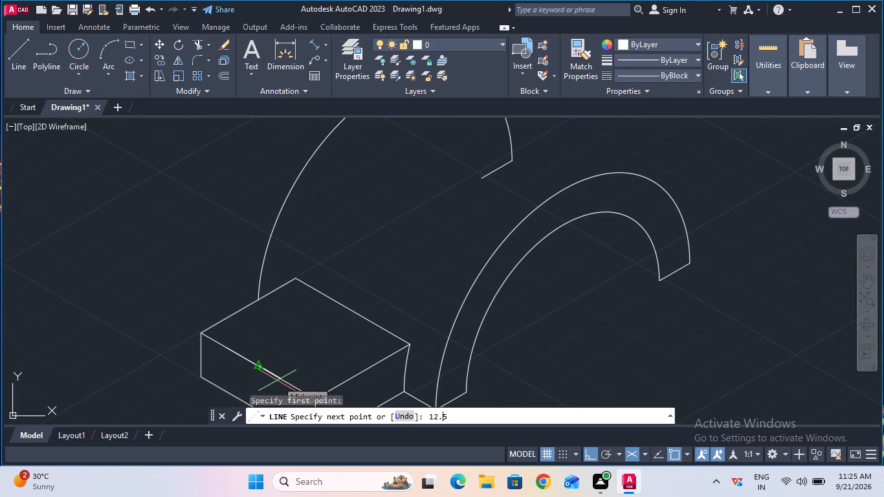
{"action": "key", "text": "Return"}
{"action": "key", "text": "Escape"}
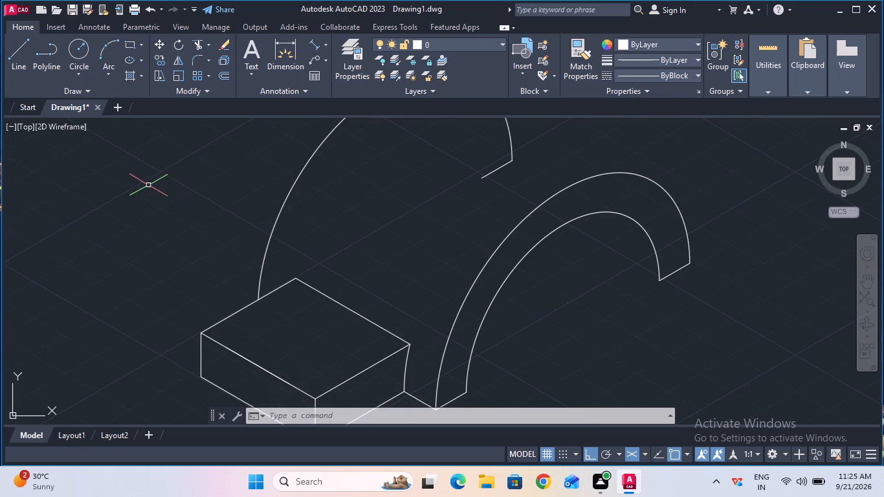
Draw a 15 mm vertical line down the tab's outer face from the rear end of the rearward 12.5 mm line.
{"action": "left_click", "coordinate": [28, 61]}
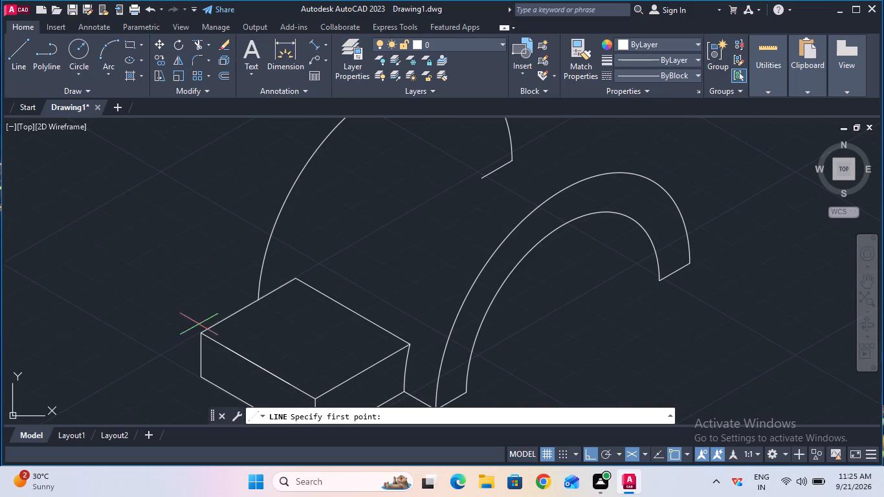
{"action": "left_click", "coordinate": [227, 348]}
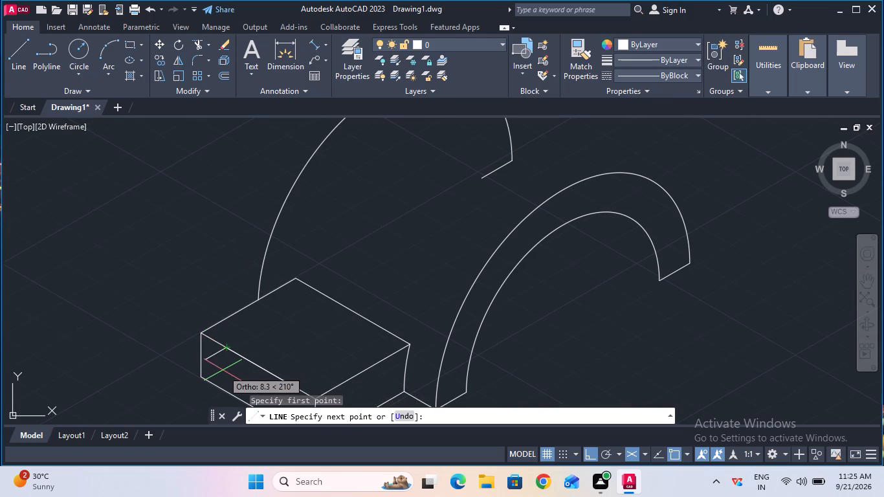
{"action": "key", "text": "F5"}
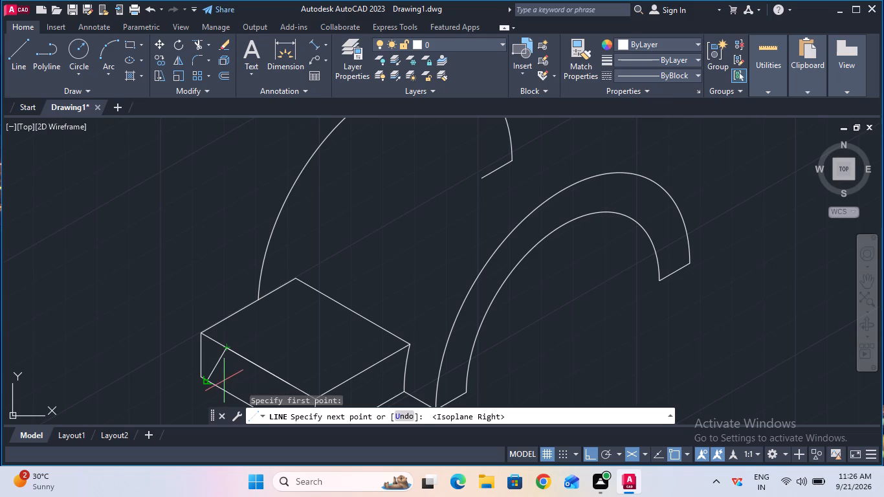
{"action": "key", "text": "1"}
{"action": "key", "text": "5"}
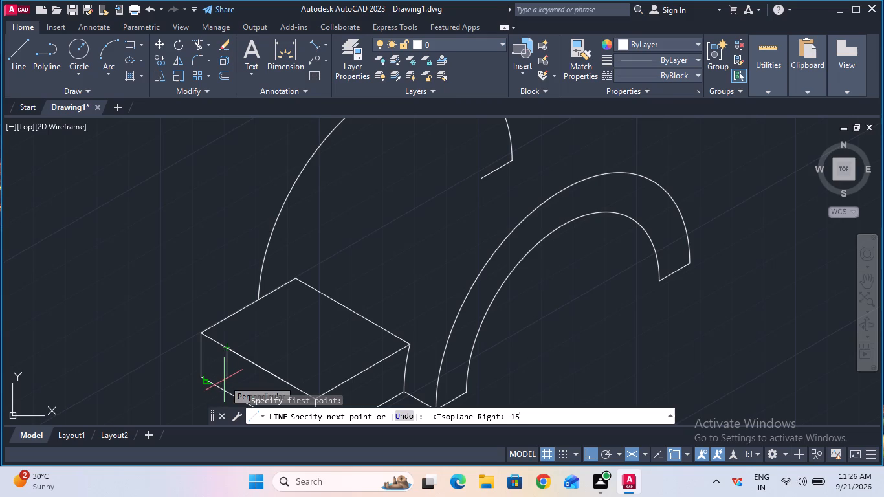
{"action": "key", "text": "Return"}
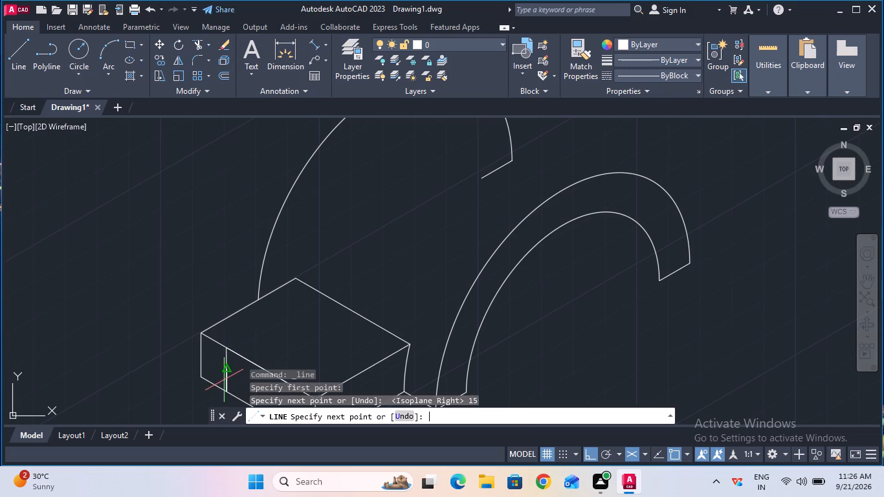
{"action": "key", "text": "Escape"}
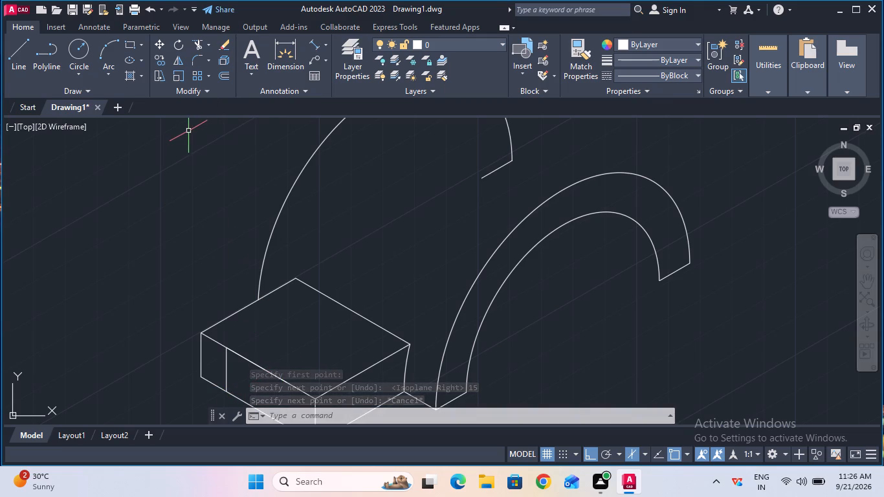
Measure with an aligned dimension from the tab's upper rear outer corner to the top of the 15 mm vertical line.
{"action": "left_click", "coordinate": [313, 45]}
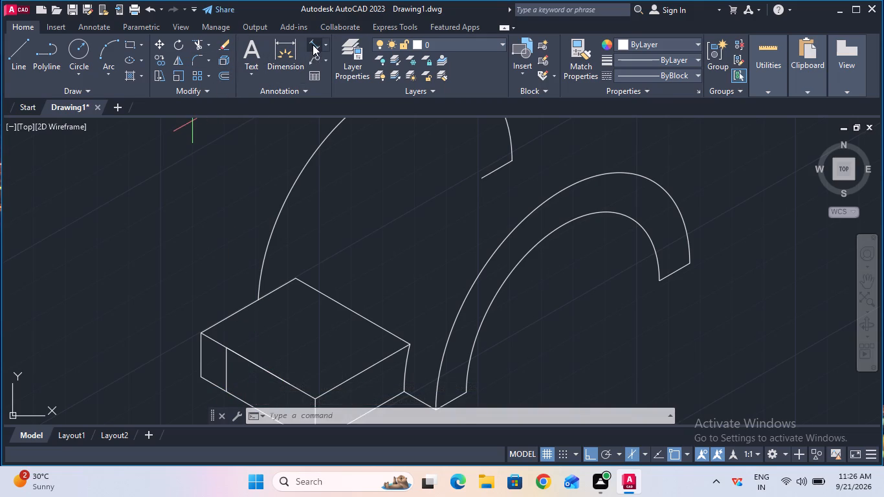
{"action": "left_click", "coordinate": [201, 336]}
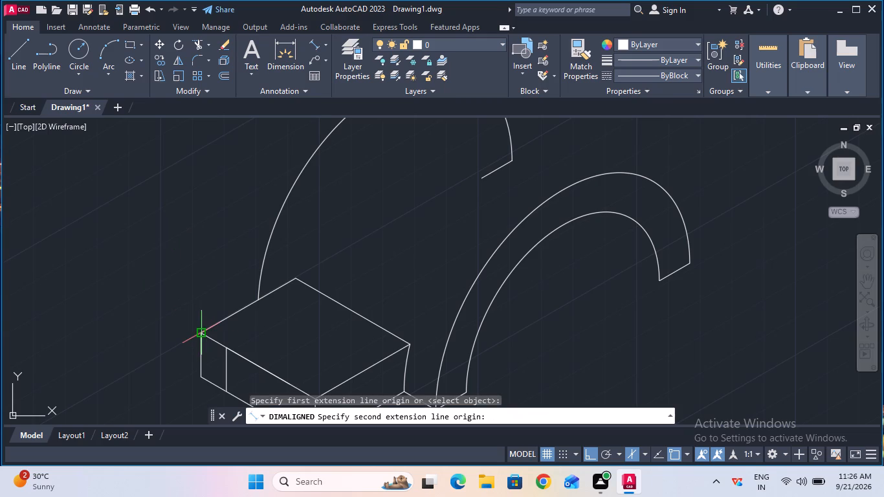
{"action": "left_click", "coordinate": [223, 350]}
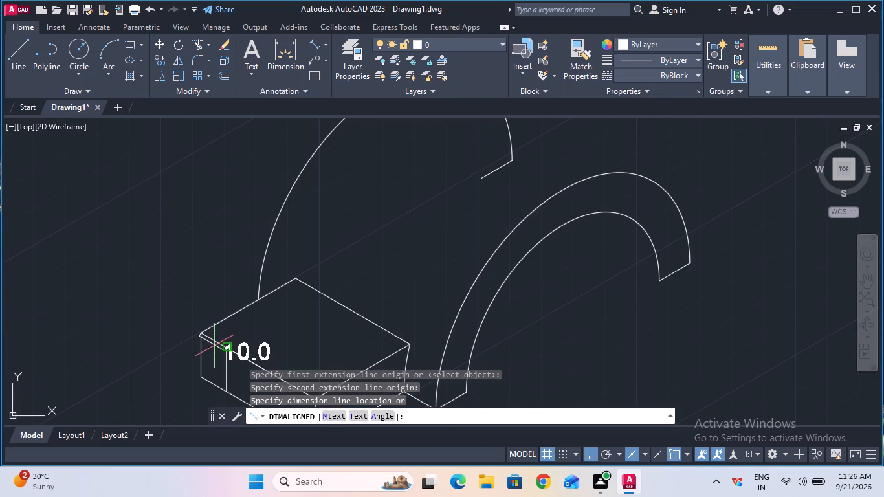
{"action": "key", "text": "Escape"}
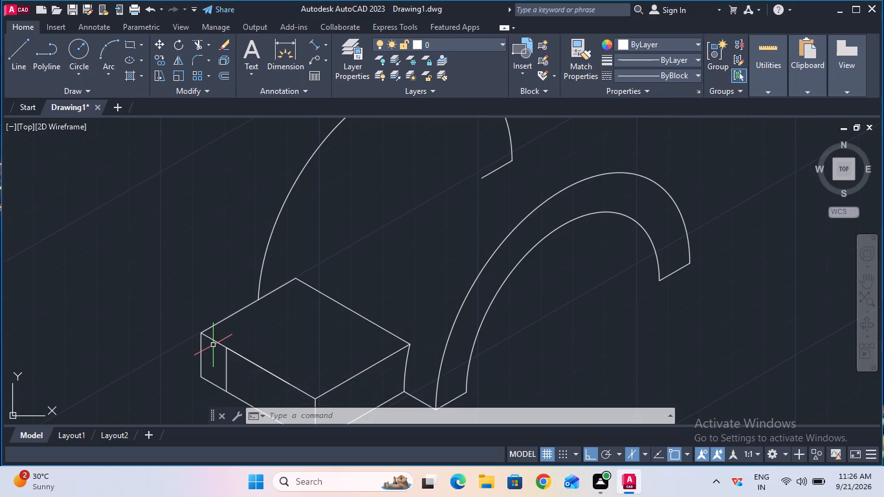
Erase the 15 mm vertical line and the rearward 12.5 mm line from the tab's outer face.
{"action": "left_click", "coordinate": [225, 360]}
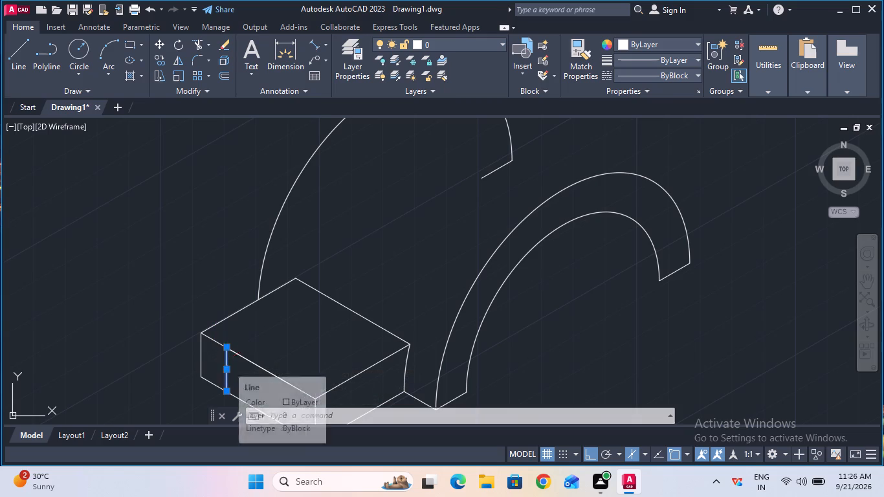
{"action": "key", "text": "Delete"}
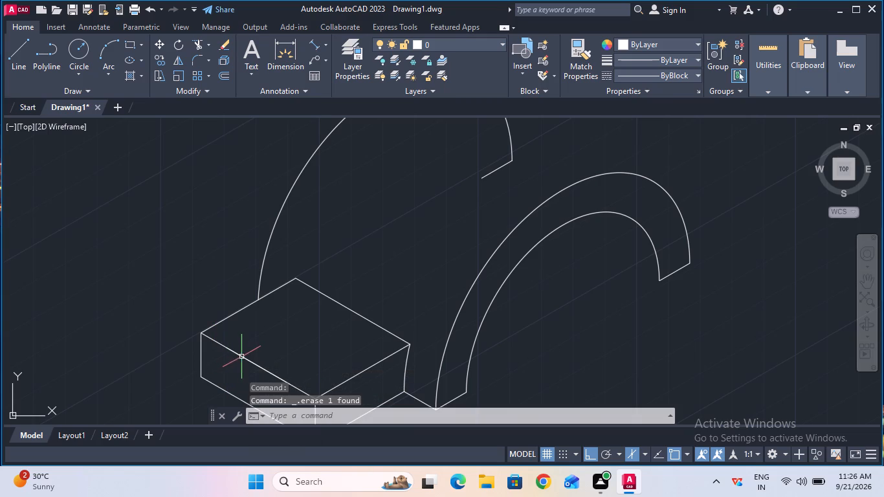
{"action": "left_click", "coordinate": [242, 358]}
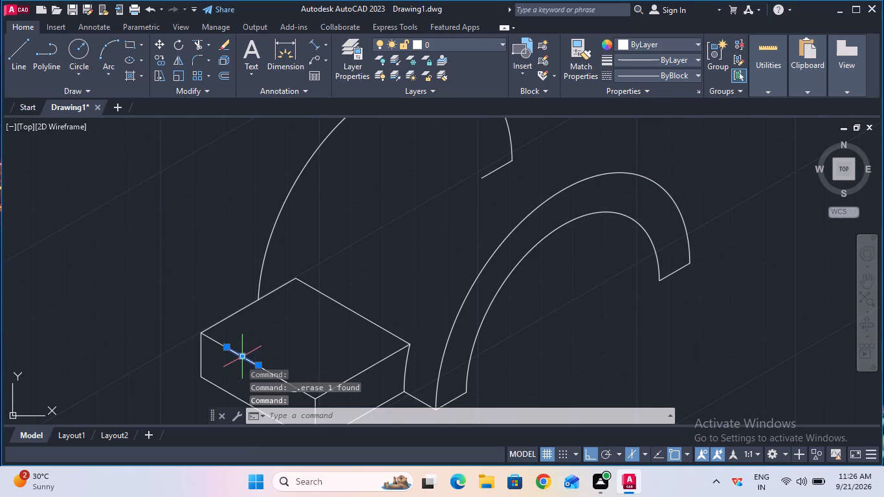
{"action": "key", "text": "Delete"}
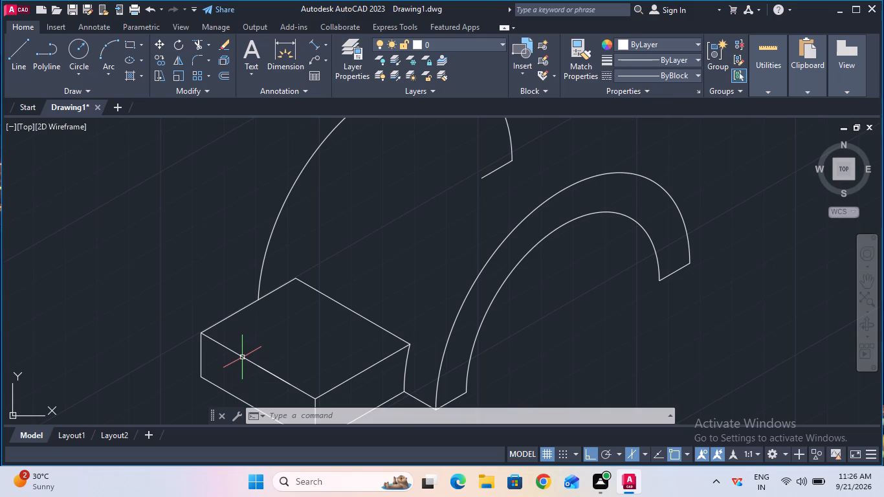
Draw a 10 mm line rearward along the tab's upper outer edge from its midpoint, continuing 15 mm straight down the outer face.
{"action": "left_click", "coordinate": [14, 59]}
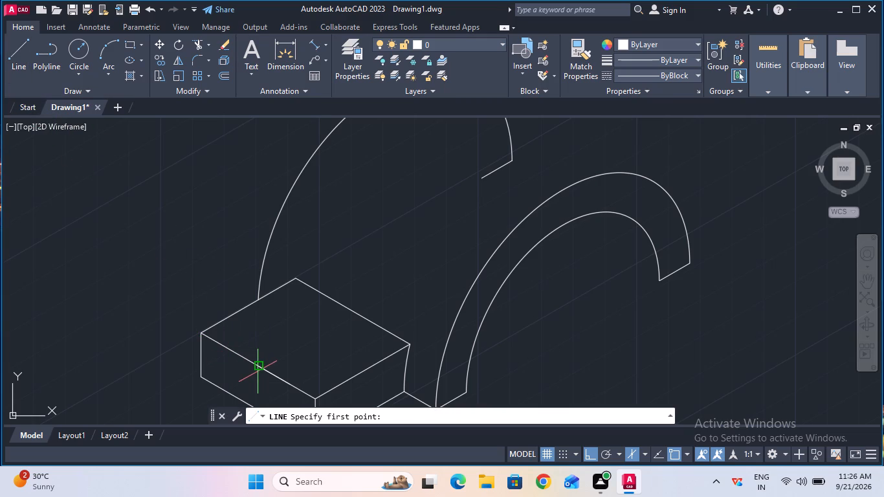
{"action": "left_click", "coordinate": [258, 367]}
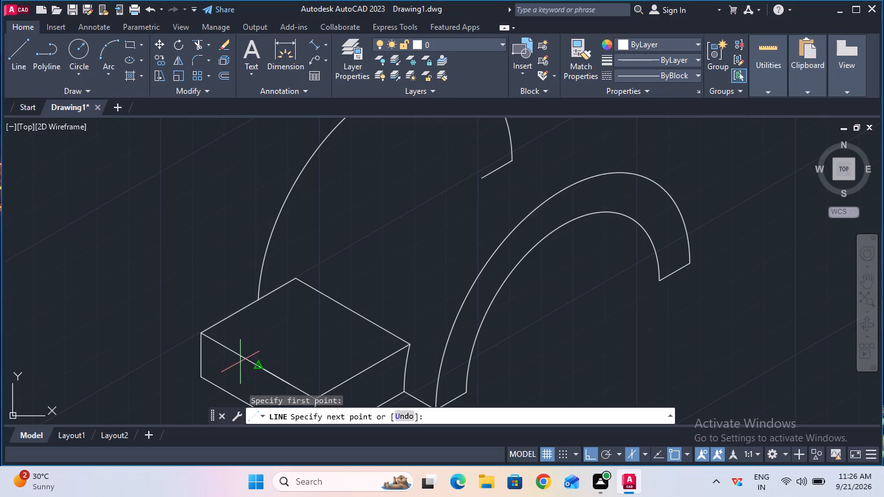
{"action": "key", "text": "F5"}
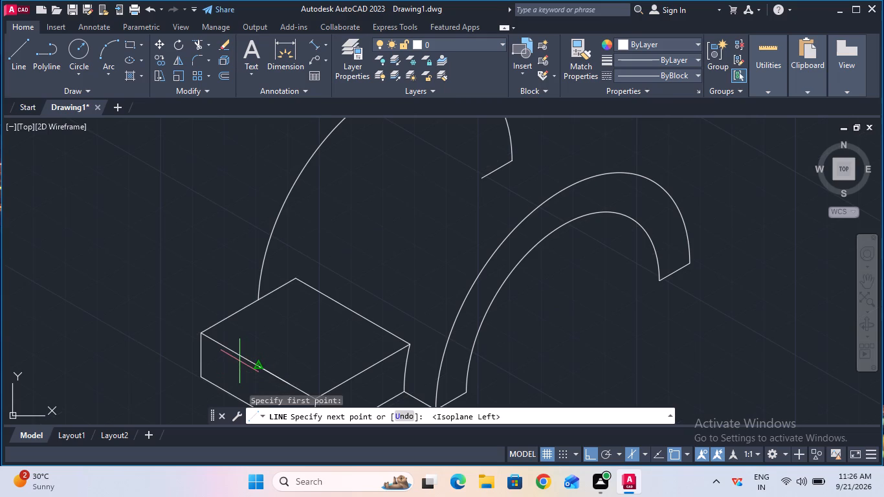
{"action": "key", "text": "1"}
{"action": "key", "text": "0"}
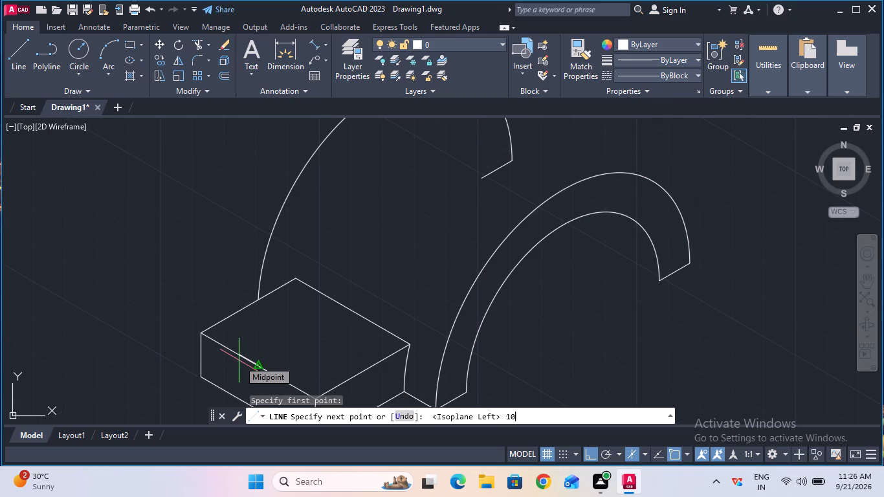
{"action": "key", "text": "Return"}
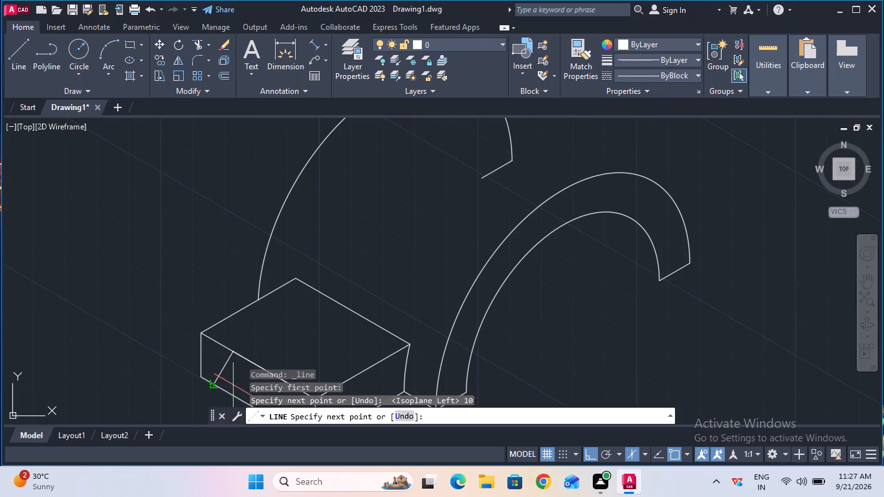
{"action": "key", "text": "F5"}
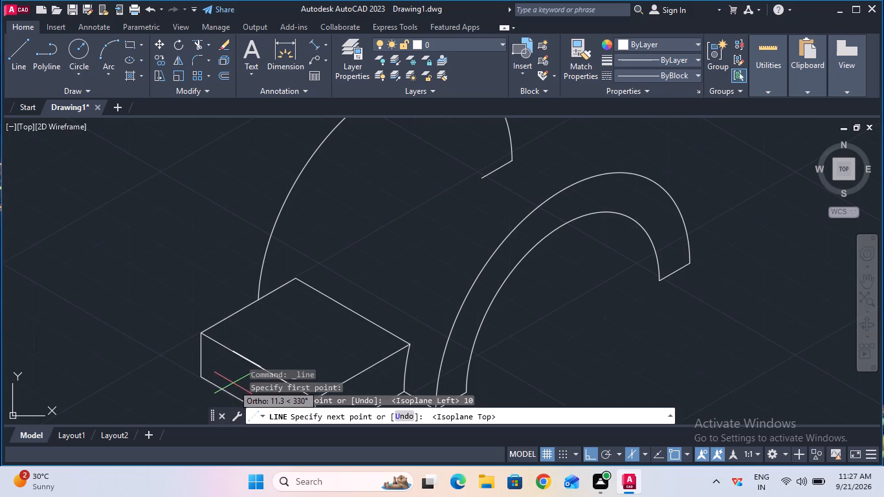
{"action": "key", "text": "F5"}
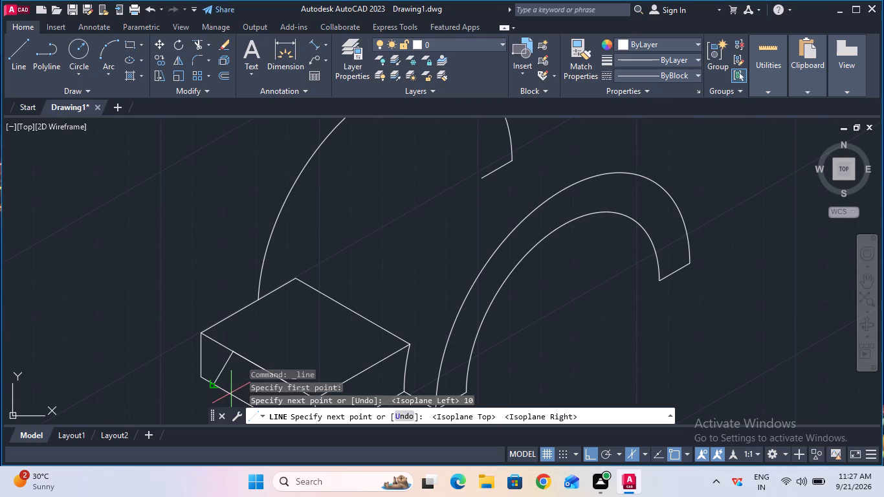
{"action": "type", "text": "15"}
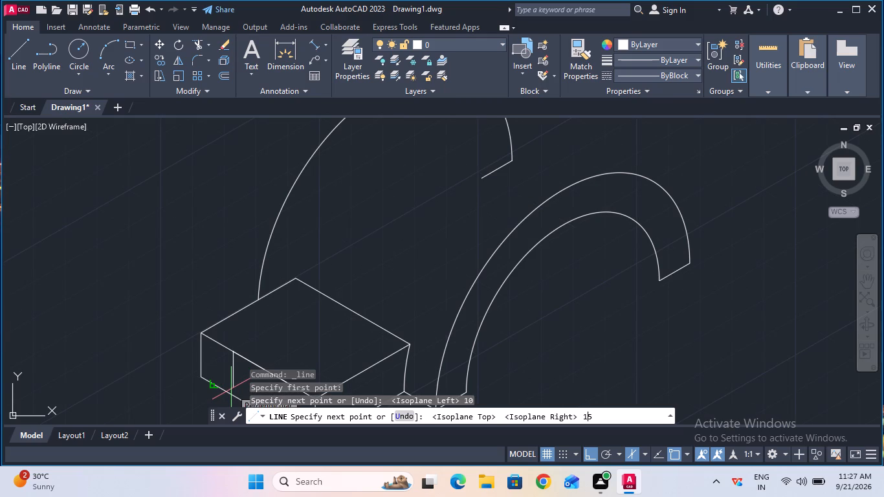
{"action": "key", "text": "Return"}
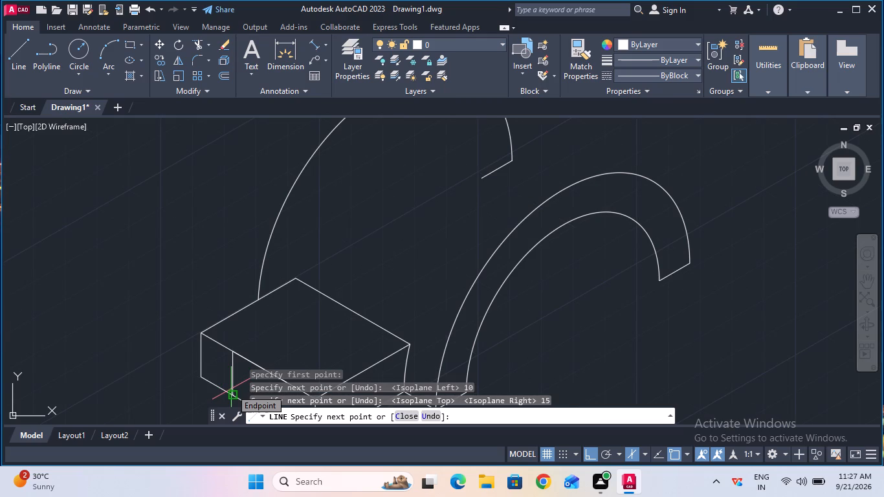
{"action": "key", "text": "Escape"}
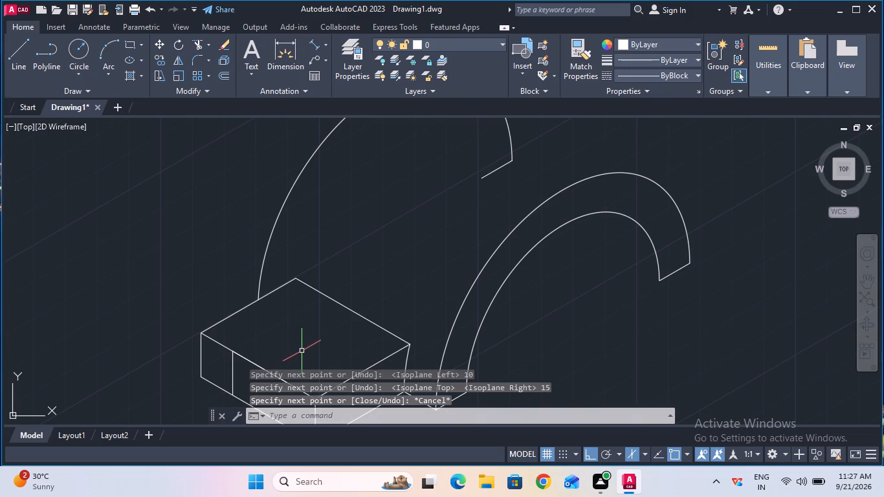
Draw a 10 mm line forward along the tab's upper outer edge from its midpoint, continuing 15 mm straight down the outer face.
{"action": "scroll", "coordinate": [302, 351], "scroll_direction": "down", "scroll_amount": 2, "text": "ctrl"}
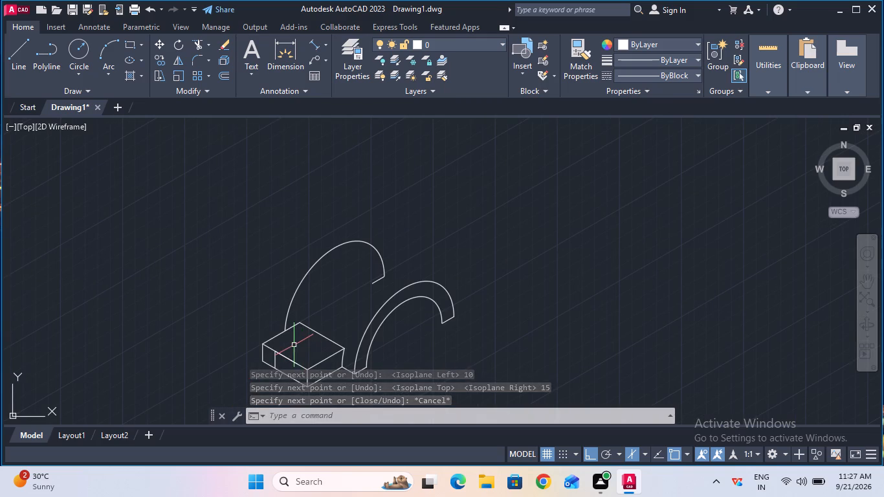
{"action": "left_click", "coordinate": [867, 282]}
{"action": "left_click_drag", "start_coordinate": [359, 326], "coordinate": [356, 304]}
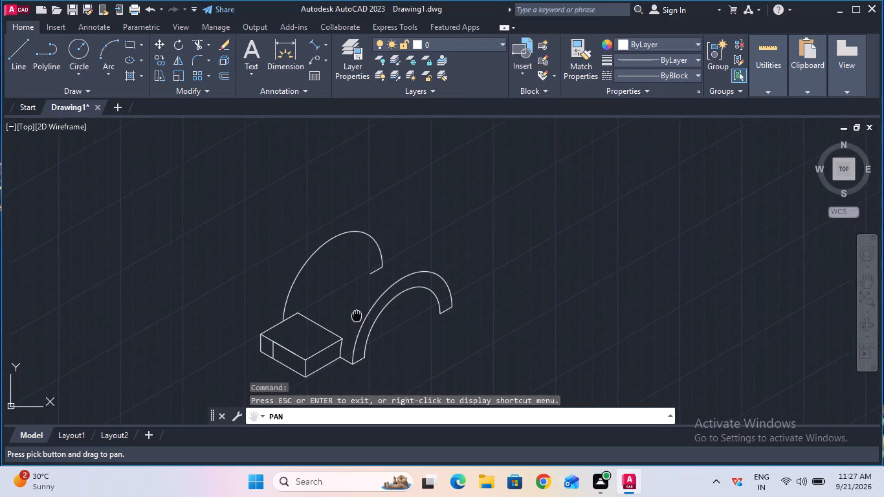
{"action": "left_click_drag", "start_coordinate": [356, 304], "coordinate": [362, 278]}
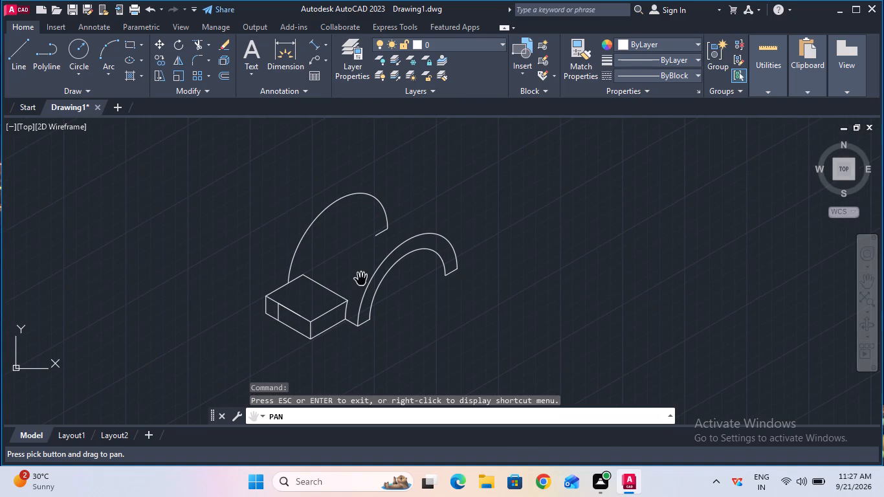
{"action": "key", "text": "Escape"}
{"action": "scroll", "coordinate": [296, 305], "scroll_direction": "up", "scroll_amount": 1, "text": "ctrl"}
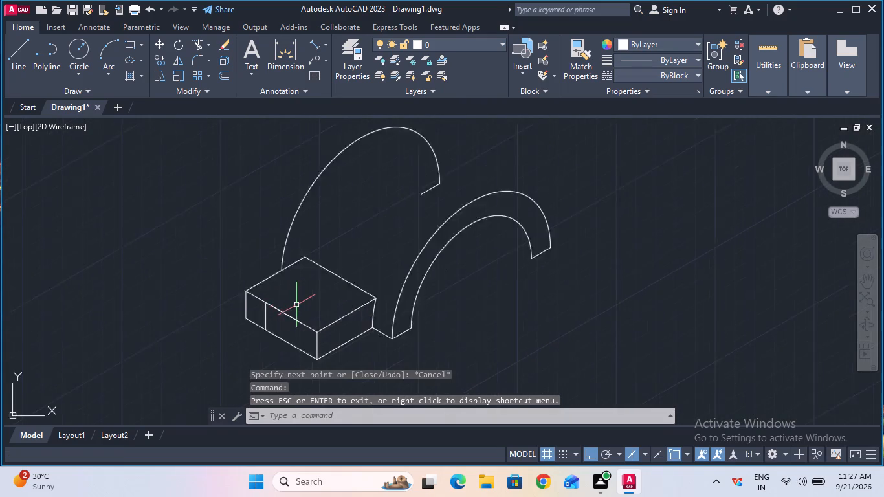
{"action": "scroll", "coordinate": [296, 305], "scroll_direction": "up", "scroll_amount": 1, "text": "ctrl"}
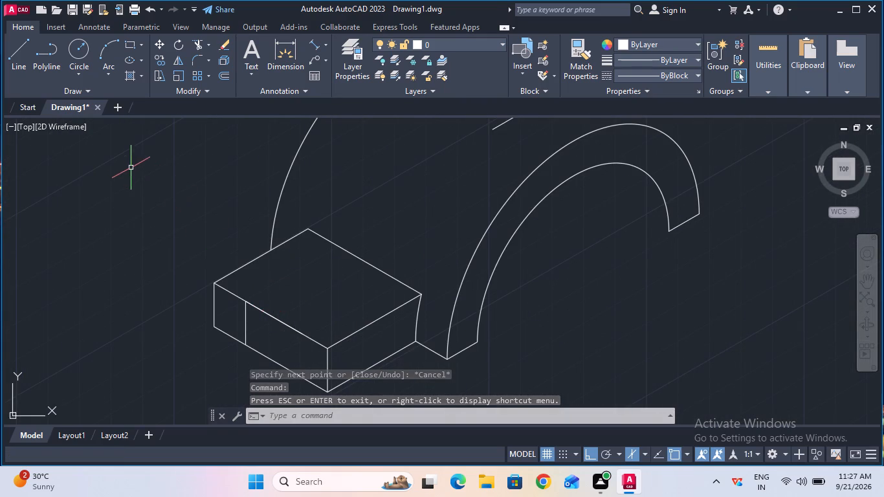
{"action": "left_click", "coordinate": [10, 61]}
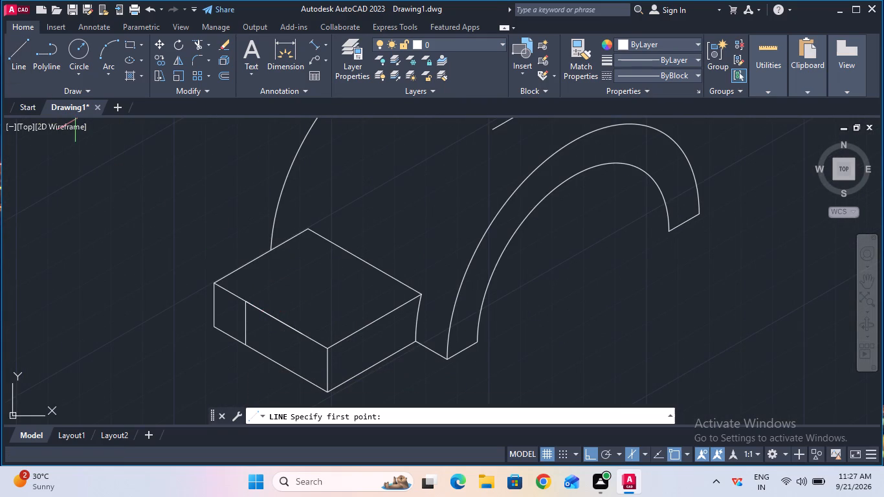
{"action": "left_click", "coordinate": [272, 318]}
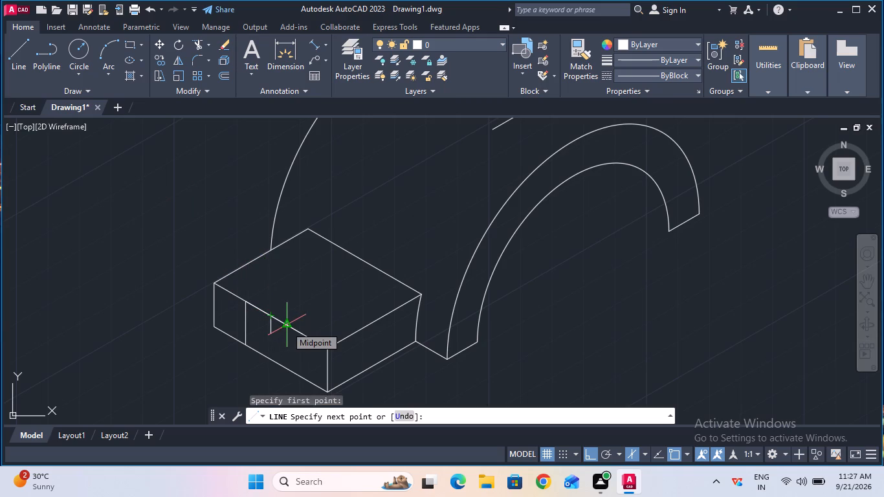
{"action": "key", "text": "F5"}
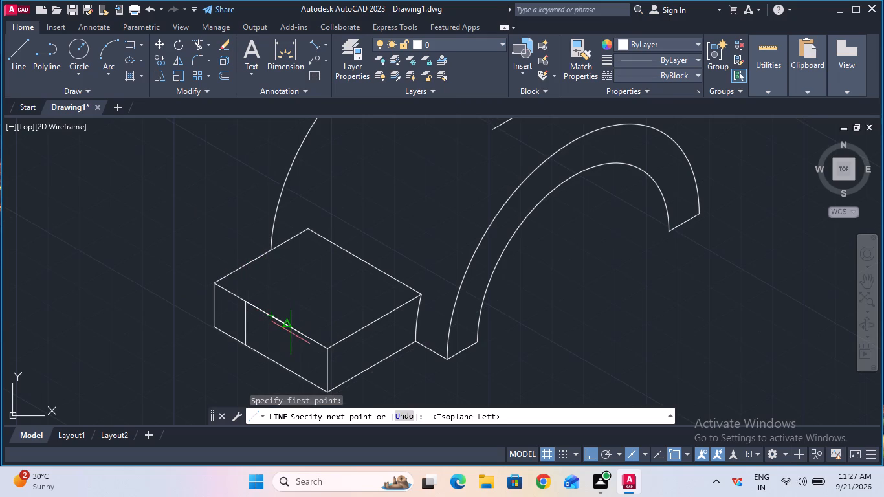
{"action": "type", "text": "10"}
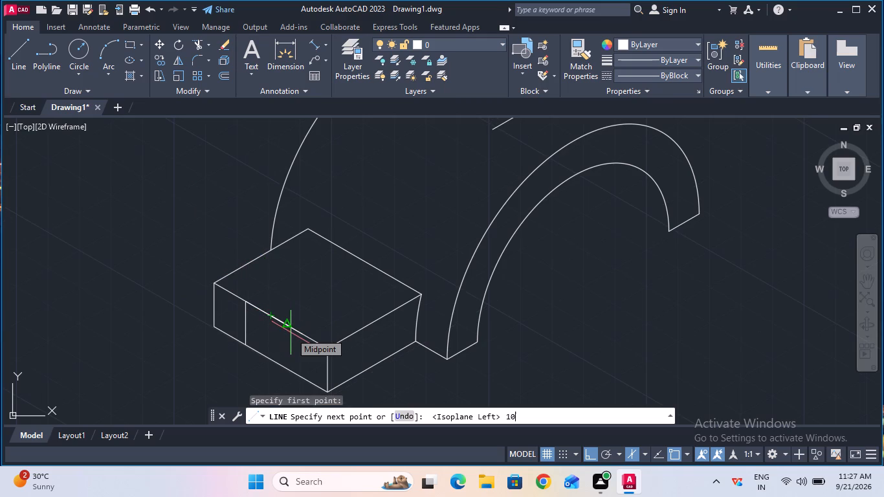
{"action": "key", "text": "Return"}
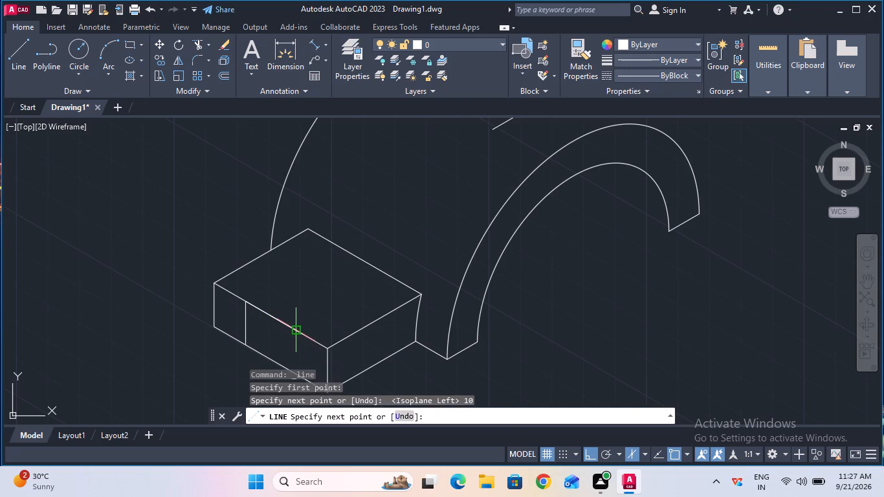
{"action": "type", "text": "15"}
{"action": "key", "text": "Return"}
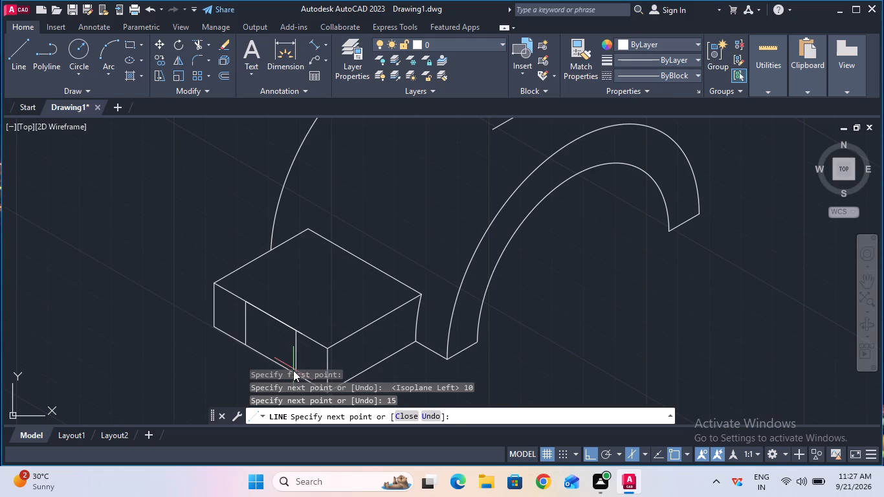
{"action": "key", "text": "Escape"}
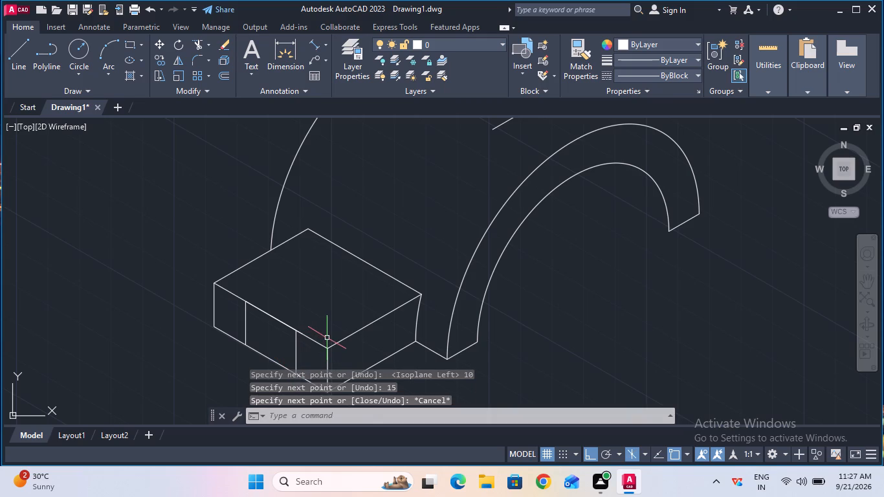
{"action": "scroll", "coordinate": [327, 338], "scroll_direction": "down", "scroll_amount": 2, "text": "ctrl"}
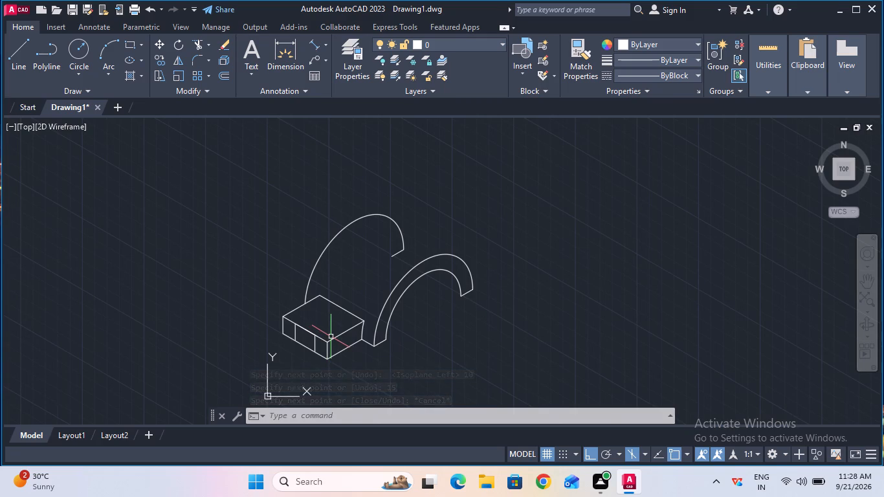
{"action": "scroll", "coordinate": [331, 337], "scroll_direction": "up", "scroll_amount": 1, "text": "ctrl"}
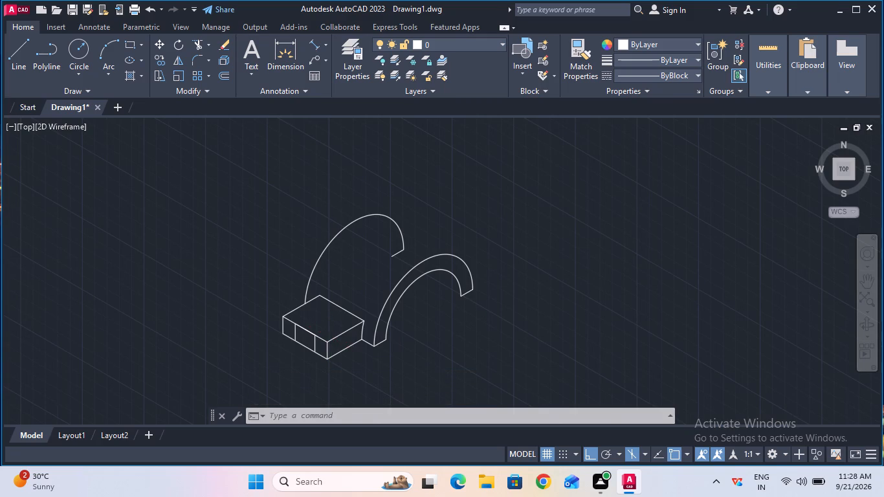
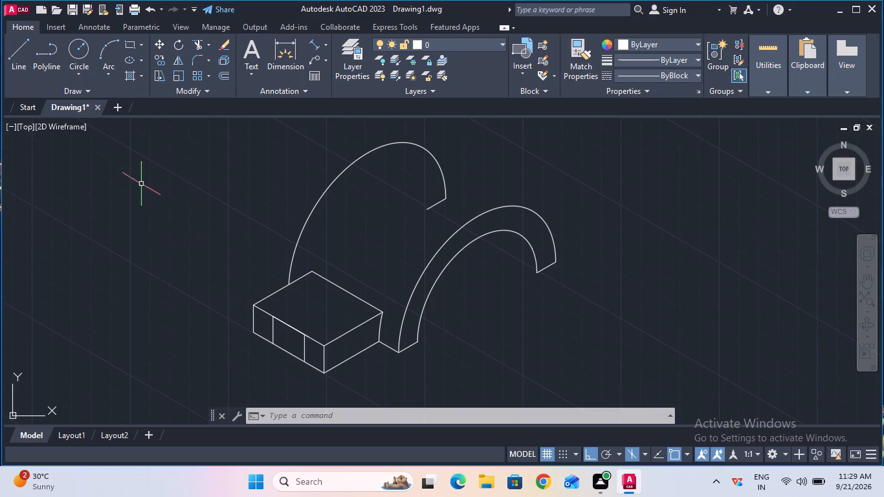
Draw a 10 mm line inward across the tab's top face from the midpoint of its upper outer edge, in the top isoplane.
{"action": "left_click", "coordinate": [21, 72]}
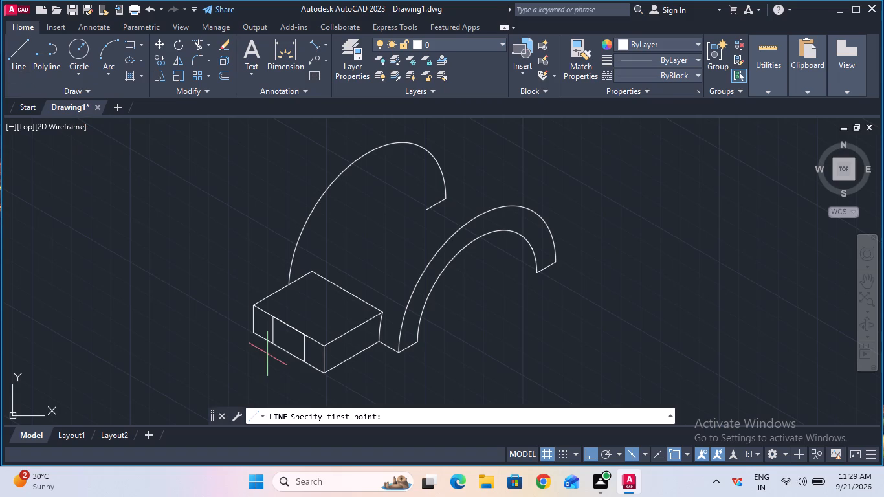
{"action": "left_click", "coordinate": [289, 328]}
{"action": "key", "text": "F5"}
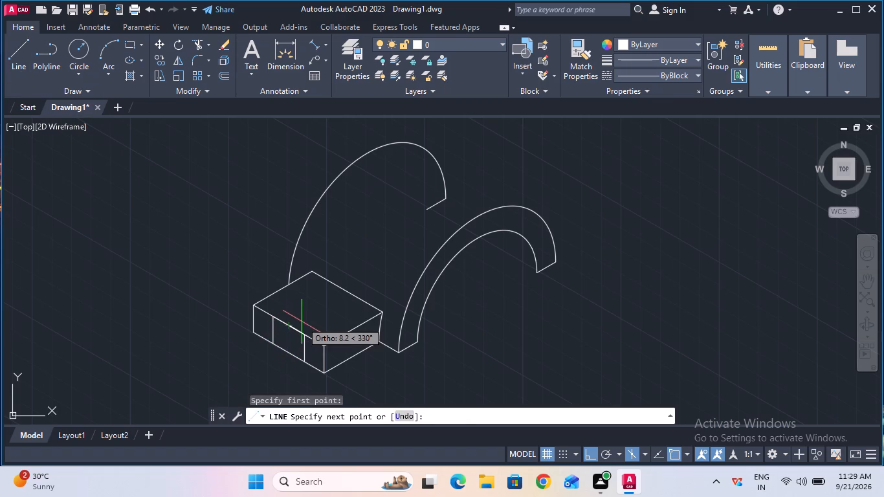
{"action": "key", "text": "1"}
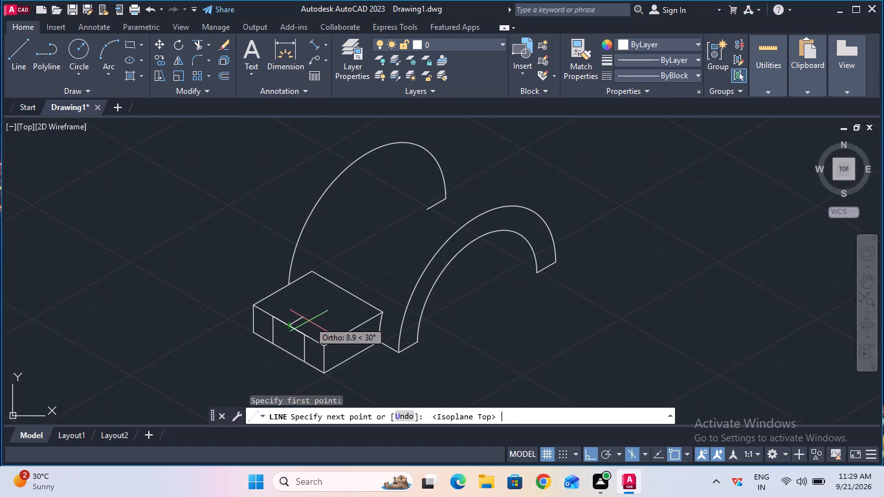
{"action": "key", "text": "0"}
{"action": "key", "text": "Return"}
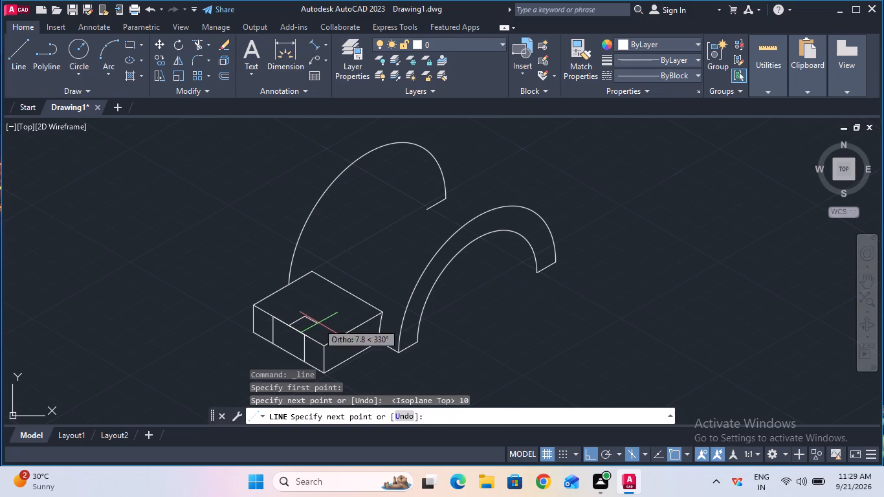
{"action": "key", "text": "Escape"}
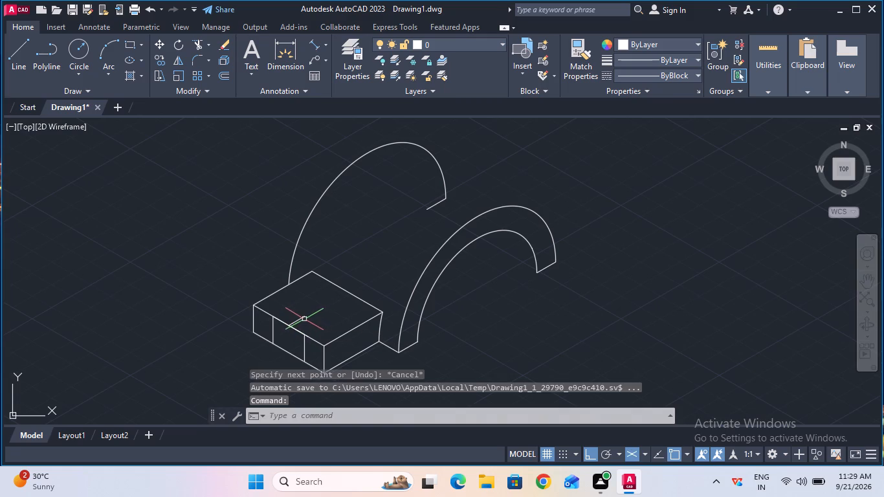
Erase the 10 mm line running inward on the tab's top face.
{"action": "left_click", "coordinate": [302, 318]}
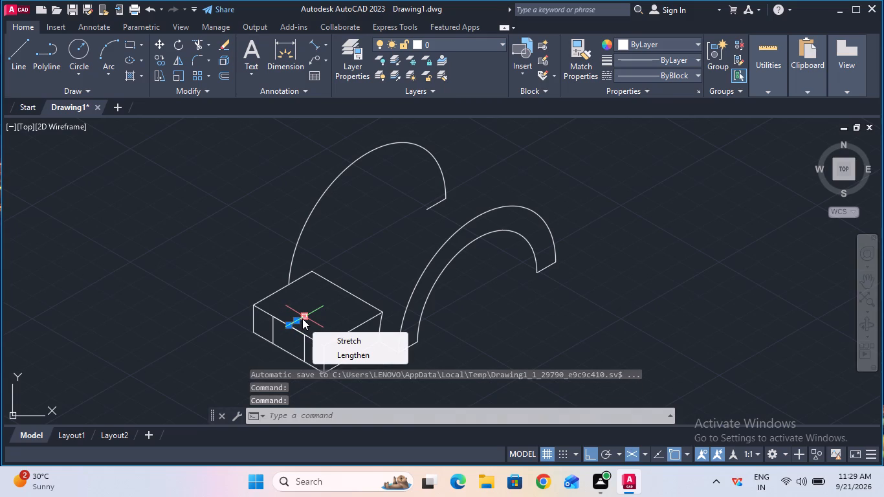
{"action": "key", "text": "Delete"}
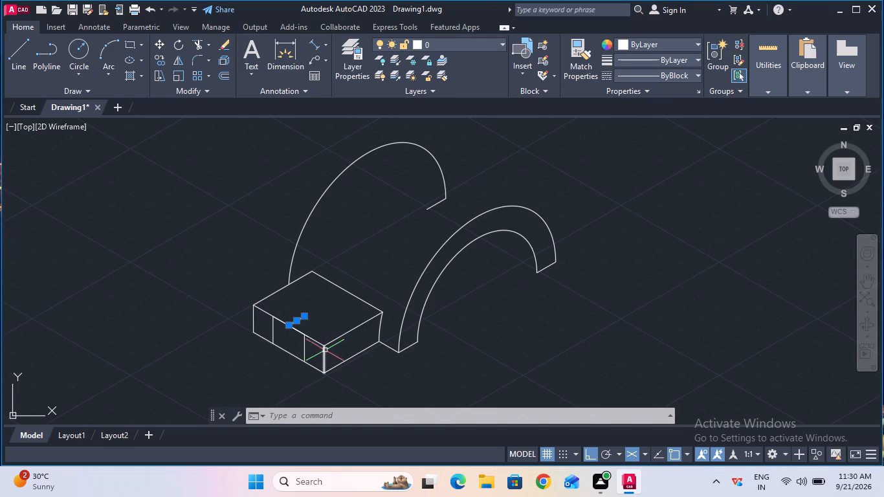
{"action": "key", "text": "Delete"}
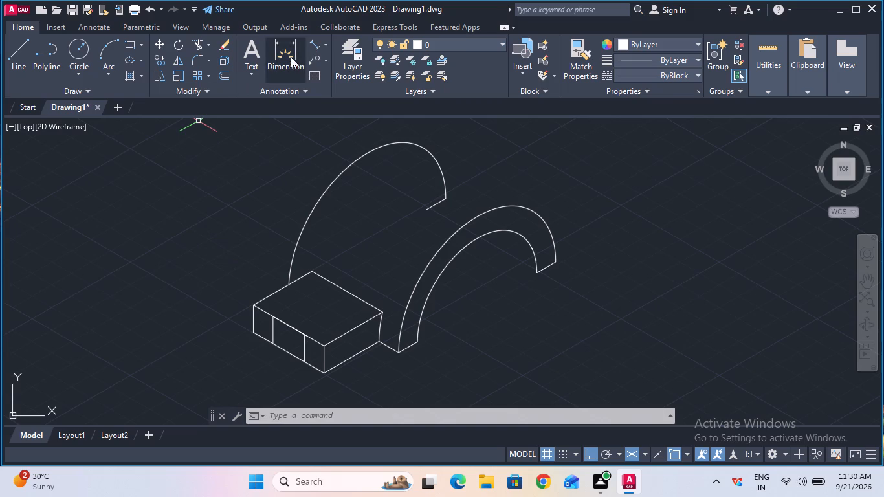
Draw a 10 mm centre line inward on the tab's top face from the midpoint of its upper outer edge.
{"action": "left_click", "coordinate": [25, 56]}
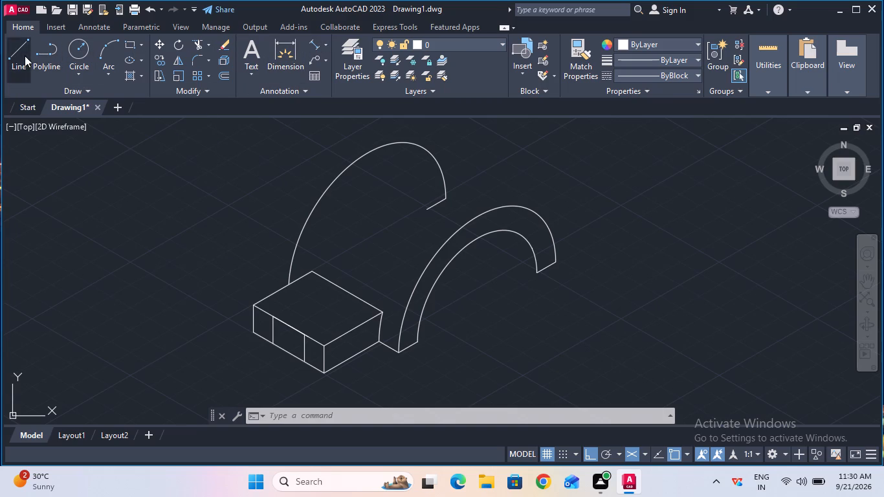
{"action": "left_click", "coordinate": [287, 326]}
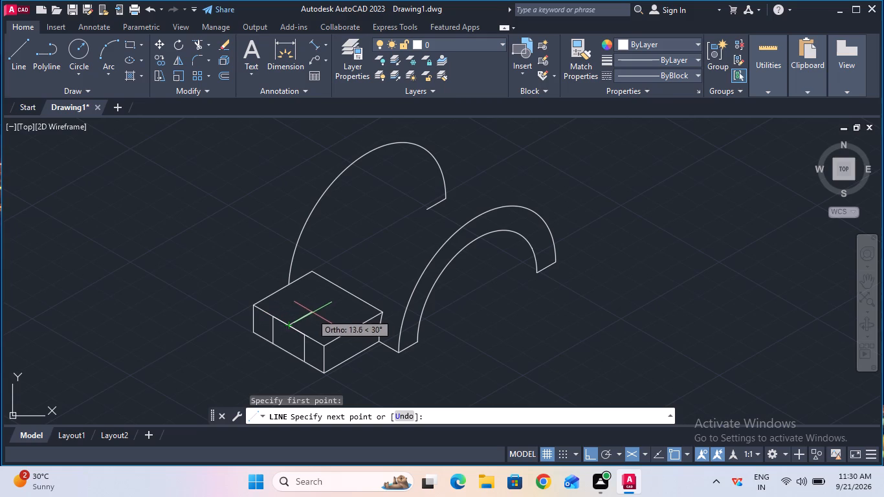
{"action": "type", "text": "10"}
{"action": "key", "text": "Return"}
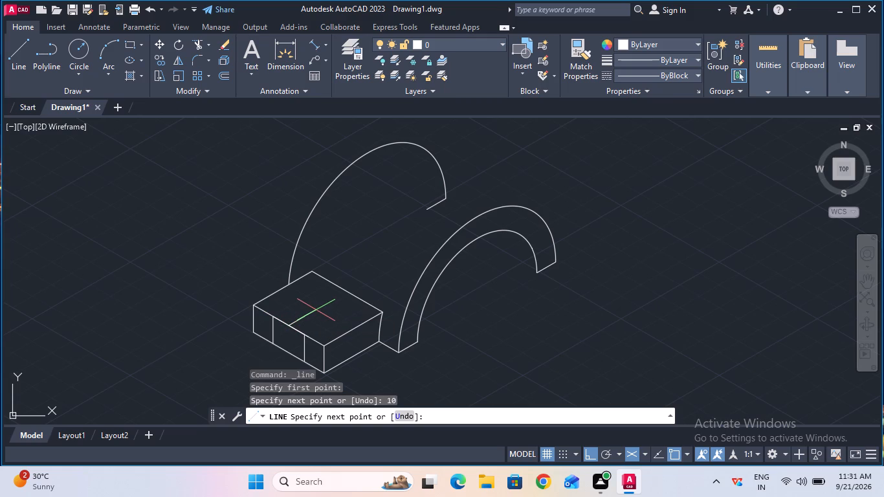
{"action": "key", "text": "Escape"}
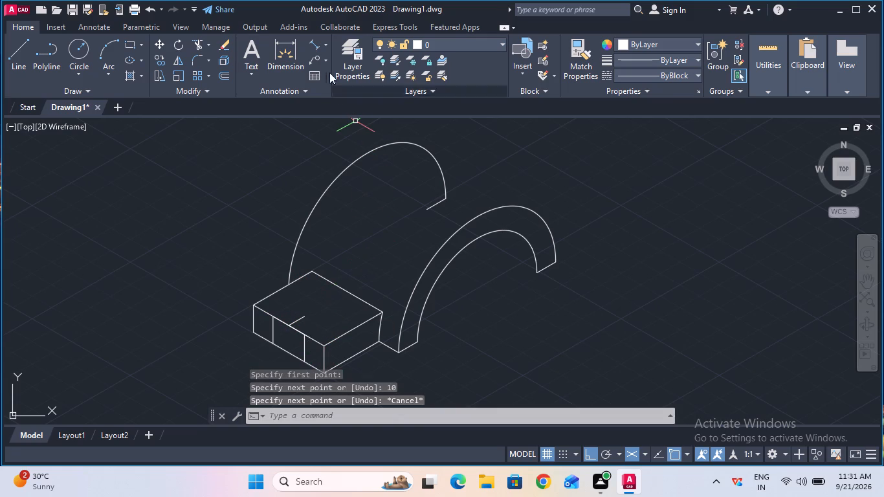
Measure with an aligned dimension from the top of the rear vertical line to the midpoint of the tab's upper outer edge.
{"action": "left_click", "coordinate": [319, 47]}
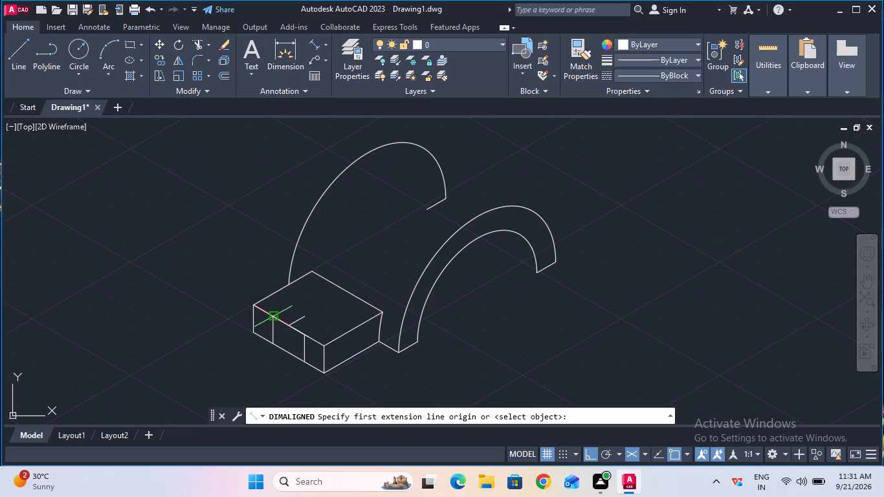
{"action": "left_click", "coordinate": [276, 316]}
{"action": "left_click", "coordinate": [290, 327]}
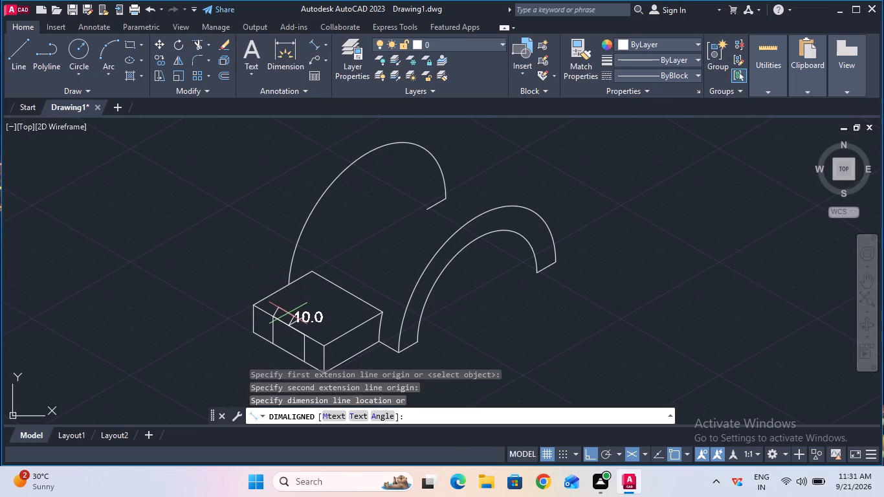
{"action": "key", "text": "Escape"}
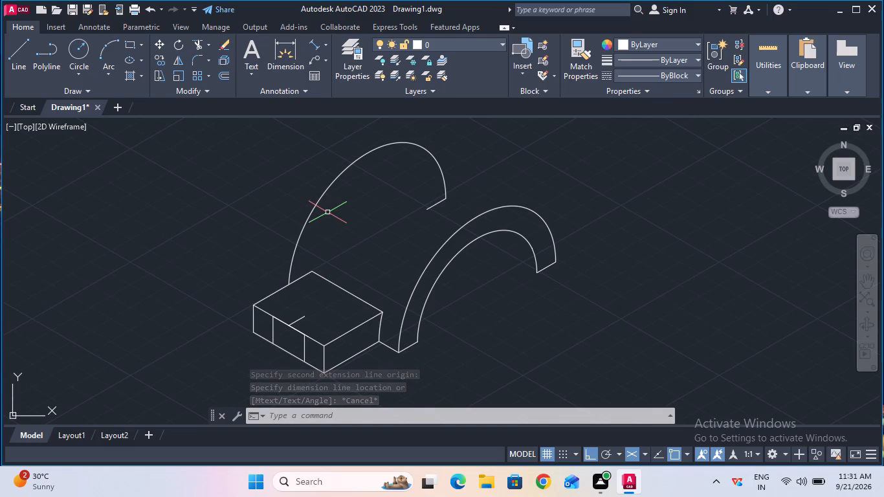
Draw a 10 mm radius isocircle on the tab's top face, centred on the inner end of the 10 mm centre line.
{"action": "type", "text": "ell"}
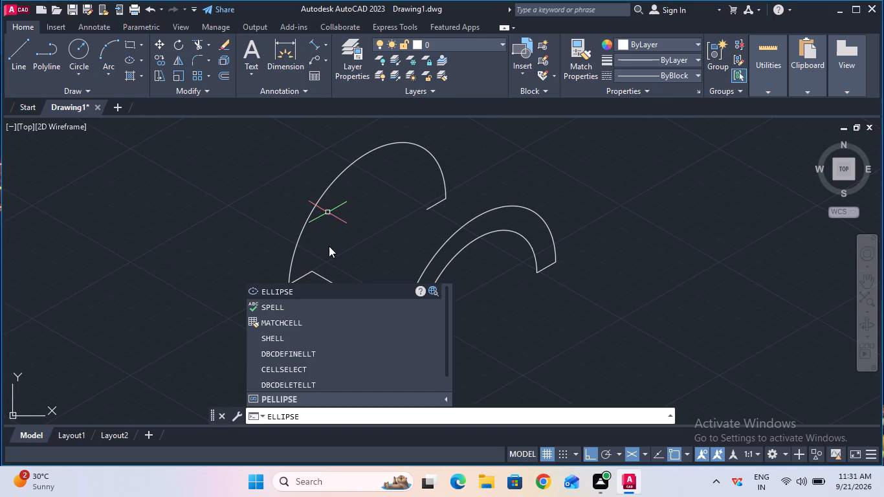
{"action": "left_click", "coordinate": [329, 283]}
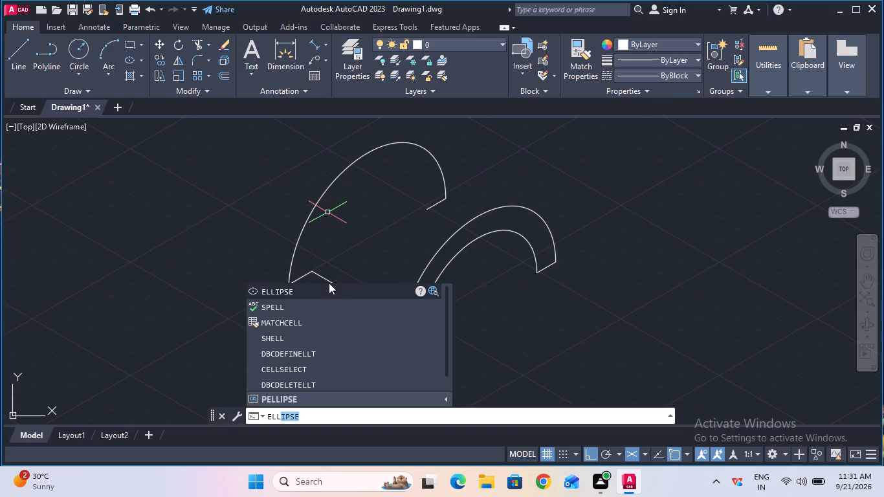
{"action": "left_click", "coordinate": [329, 285]}
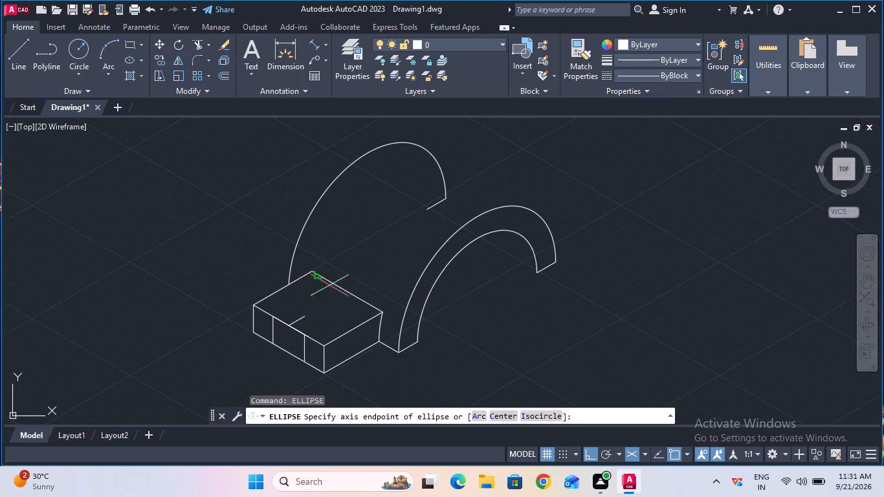
{"action": "left_click", "coordinate": [532, 419]}
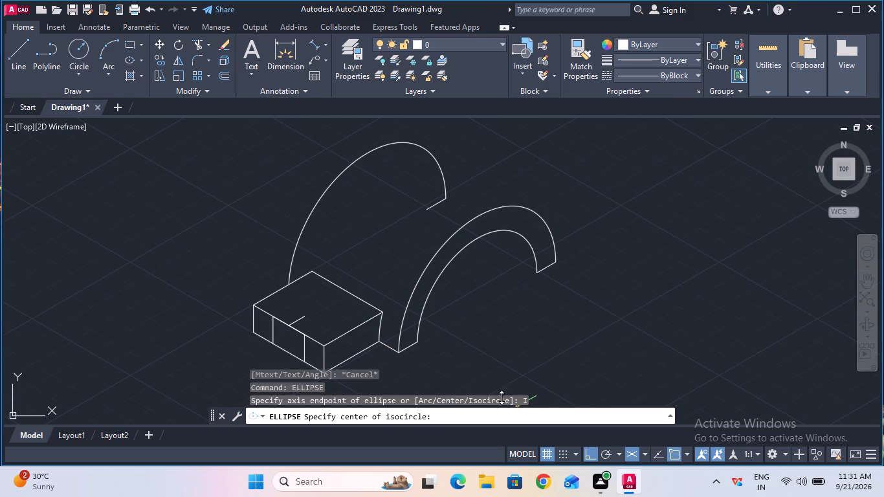
{"action": "left_click", "coordinate": [307, 316]}
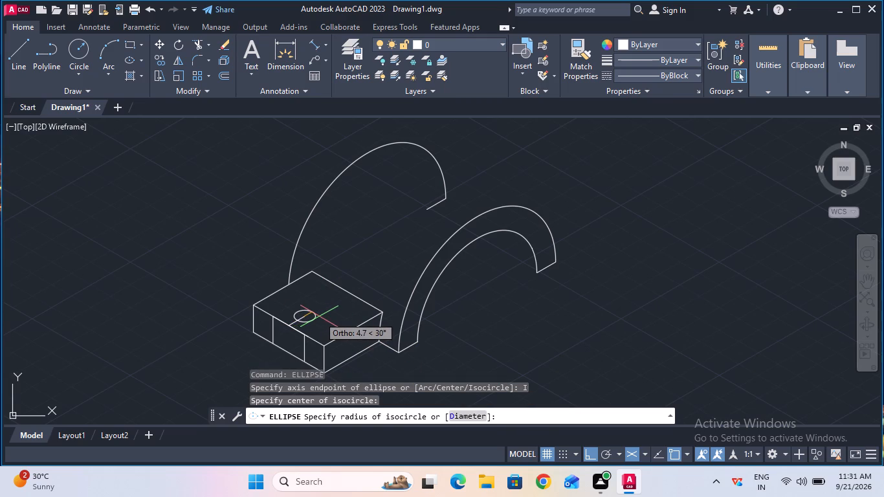
{"action": "type", "text": "10"}
{"action": "key", "text": "Return"}
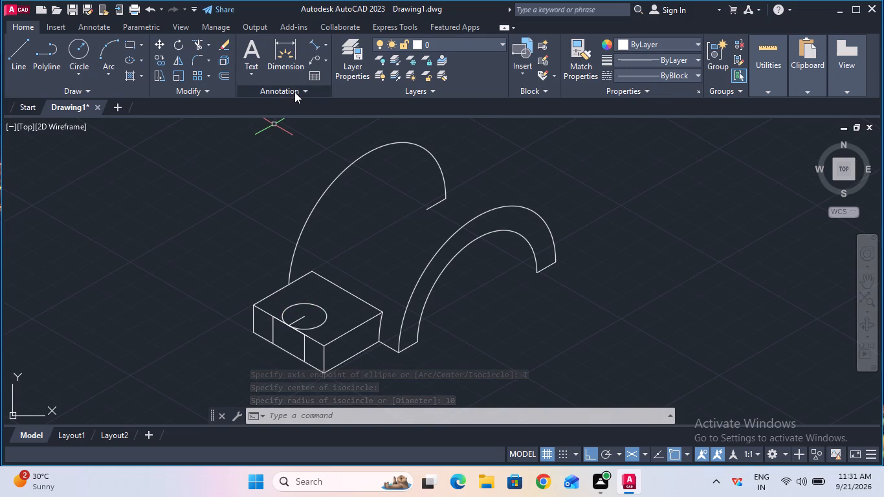
Extend the 10 mm centre line inward to the far side of the isocircle on the tab's top face.
{"action": "left_click", "coordinate": [208, 43]}
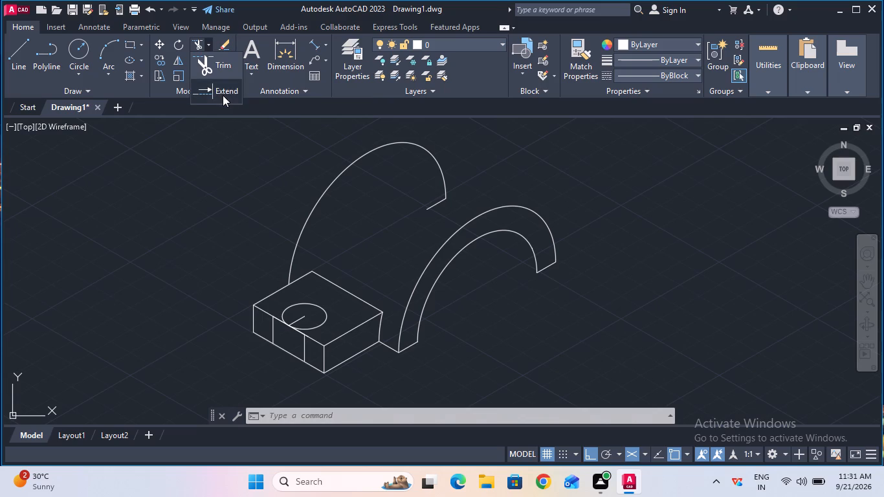
{"action": "left_click", "coordinate": [223, 93]}
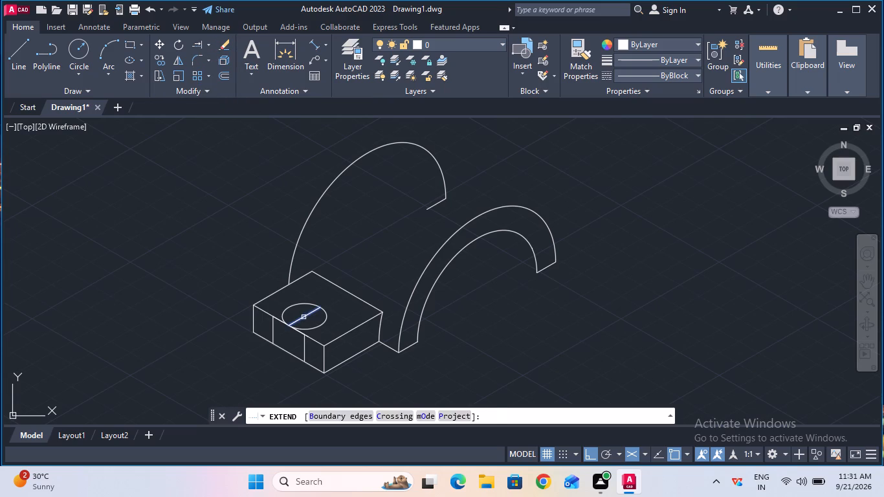
{"action": "left_click", "coordinate": [304, 317]}
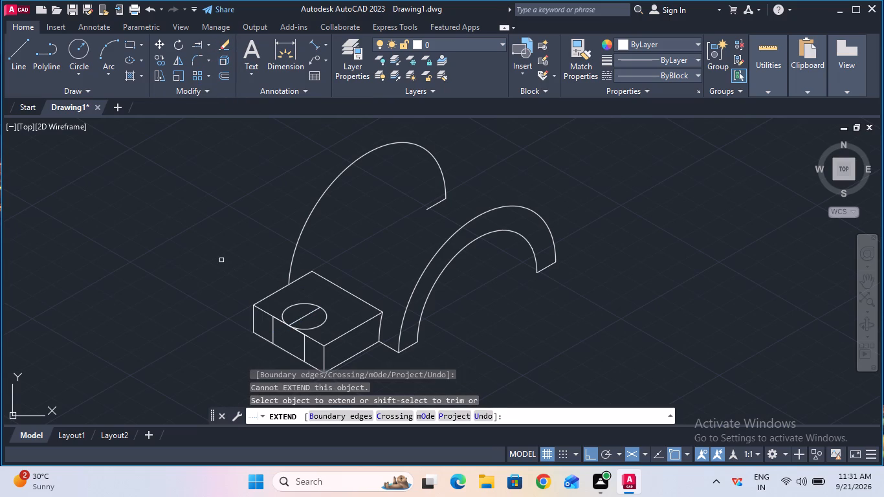
{"action": "key", "text": "Escape"}
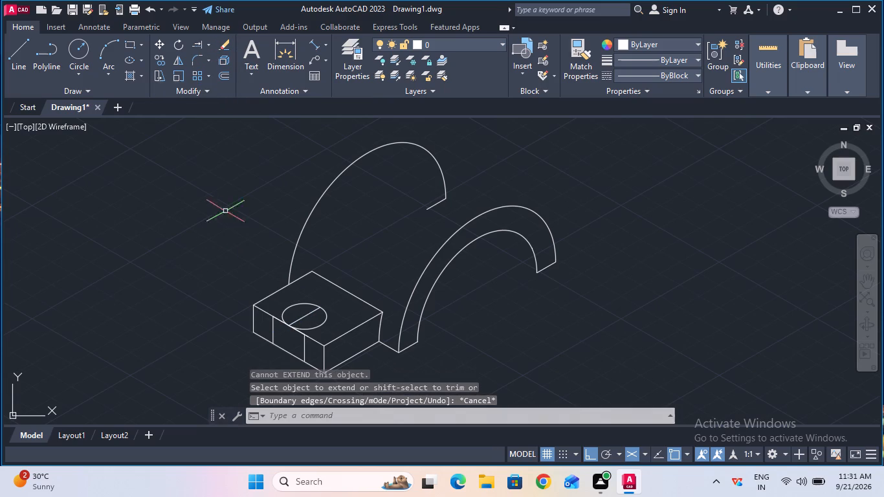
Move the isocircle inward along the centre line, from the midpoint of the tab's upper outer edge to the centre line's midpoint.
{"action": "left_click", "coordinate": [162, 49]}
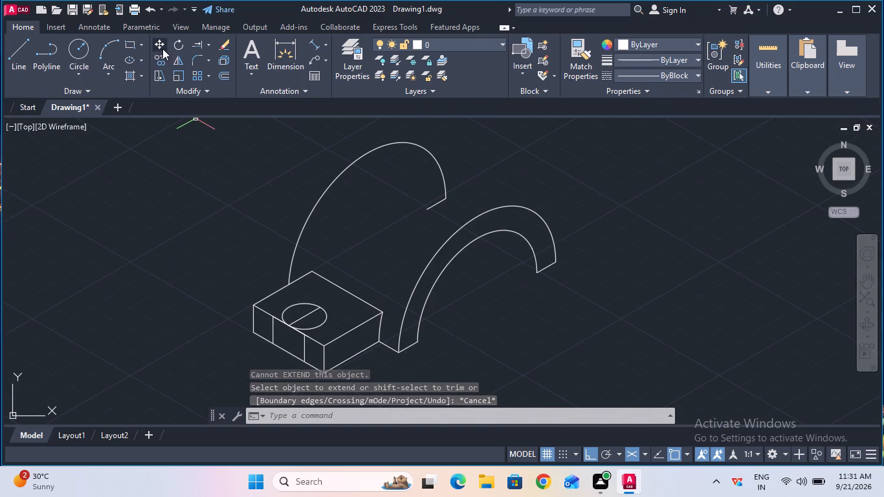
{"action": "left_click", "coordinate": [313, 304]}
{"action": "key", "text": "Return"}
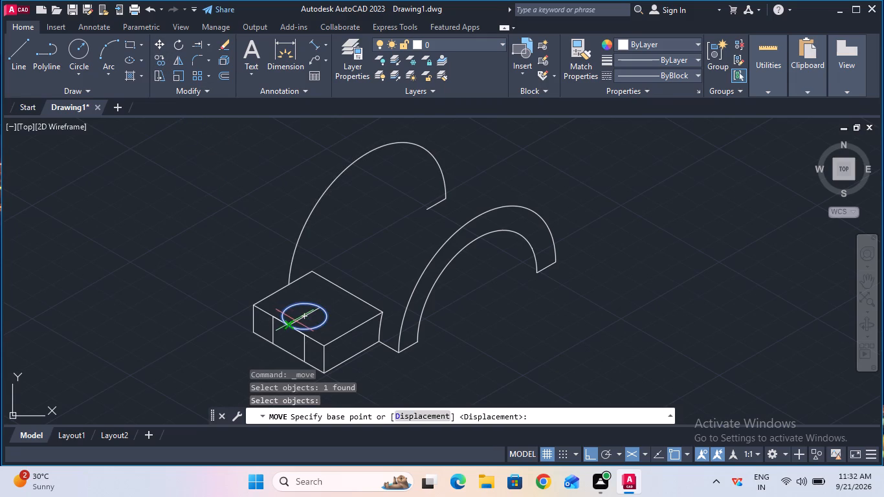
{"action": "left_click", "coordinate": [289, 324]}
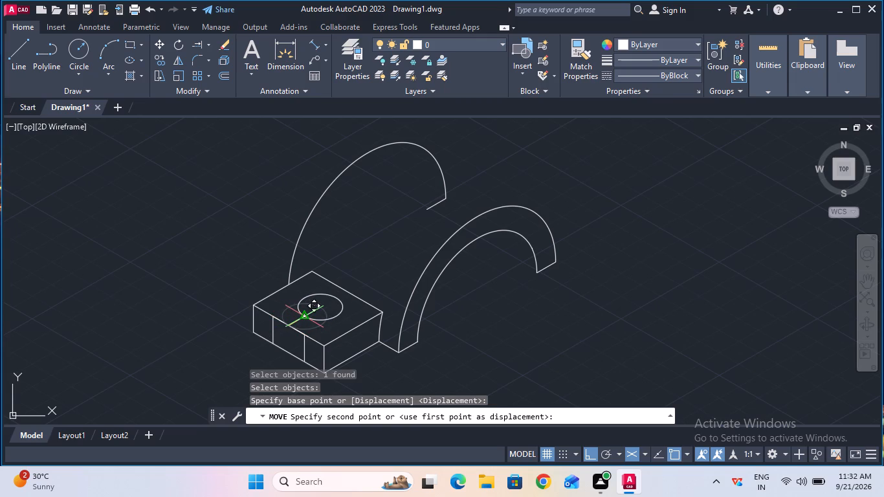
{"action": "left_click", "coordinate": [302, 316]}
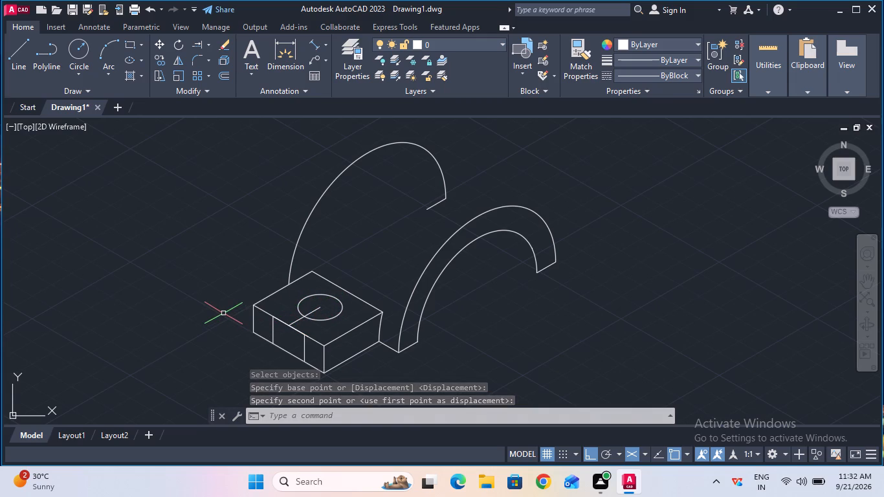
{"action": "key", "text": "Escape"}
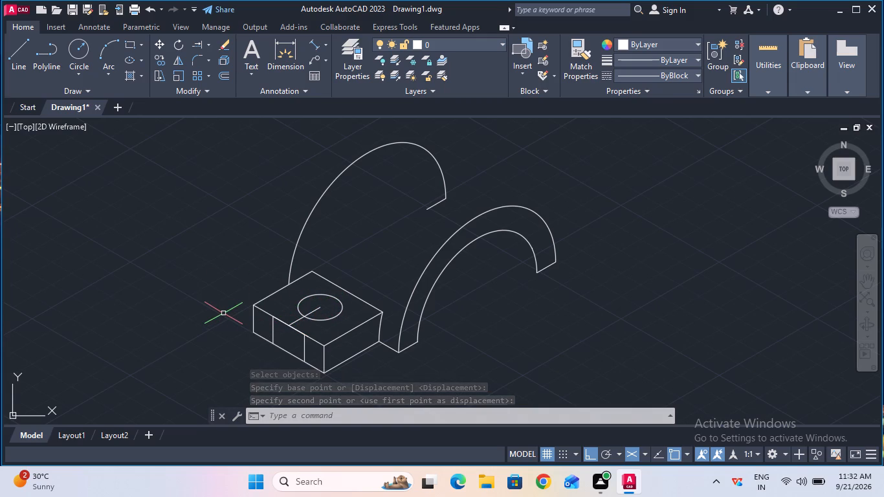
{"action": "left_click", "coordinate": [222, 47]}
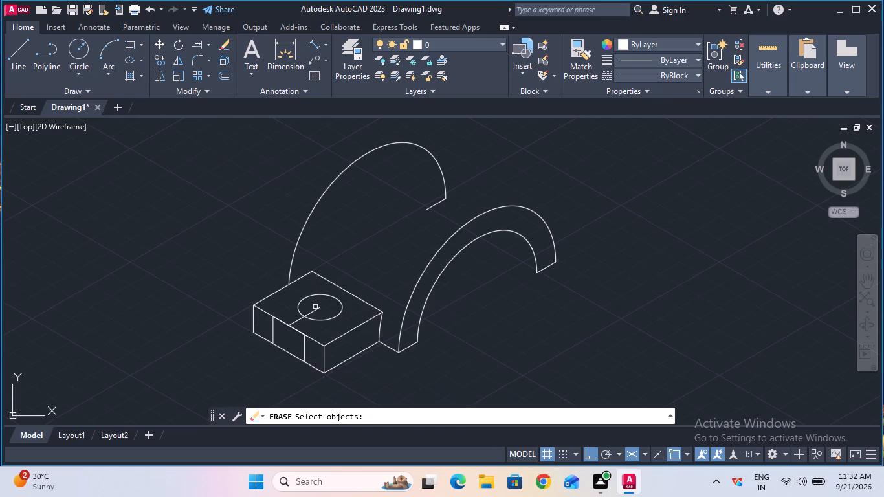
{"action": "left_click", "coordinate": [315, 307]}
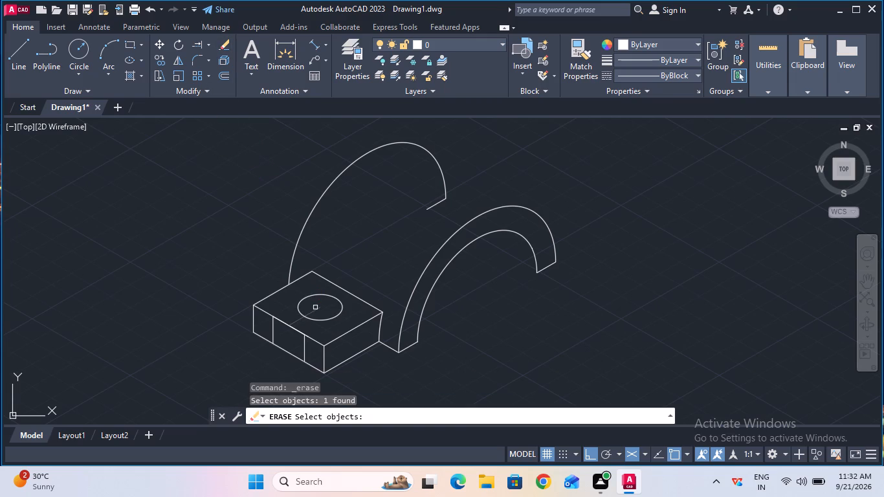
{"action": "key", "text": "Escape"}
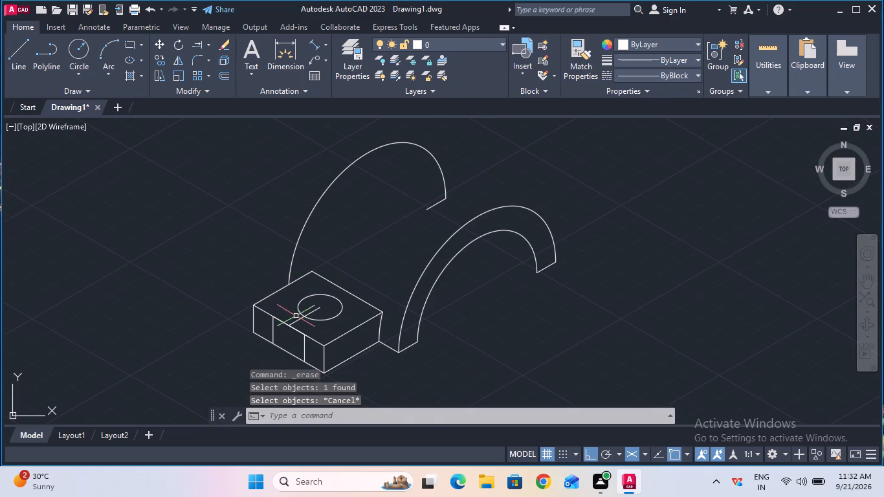
Erase the 10 mm radius isocircle from the tab's top face.
{"action": "left_click", "coordinate": [303, 317]}
{"action": "key", "text": "Delete"}
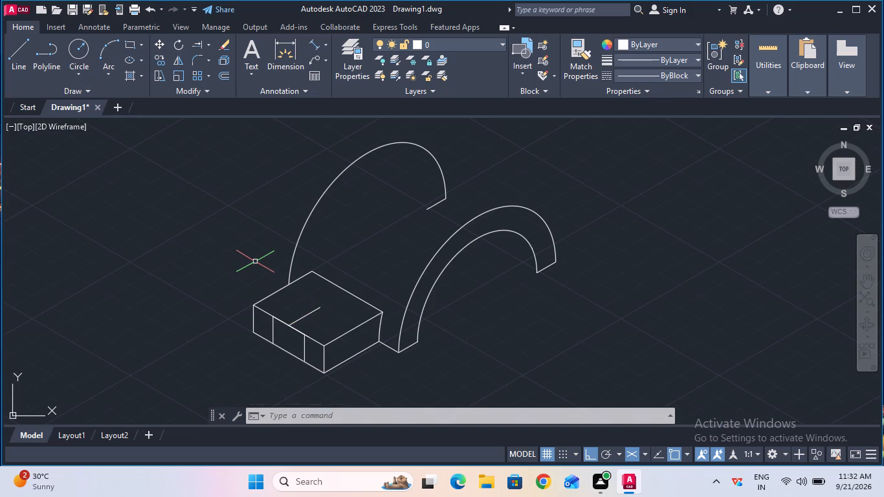
Draw a 10 mm radius isocircle on the tab's top face, centred on the inner end of the centre line.
{"action": "type", "text": "ell"}
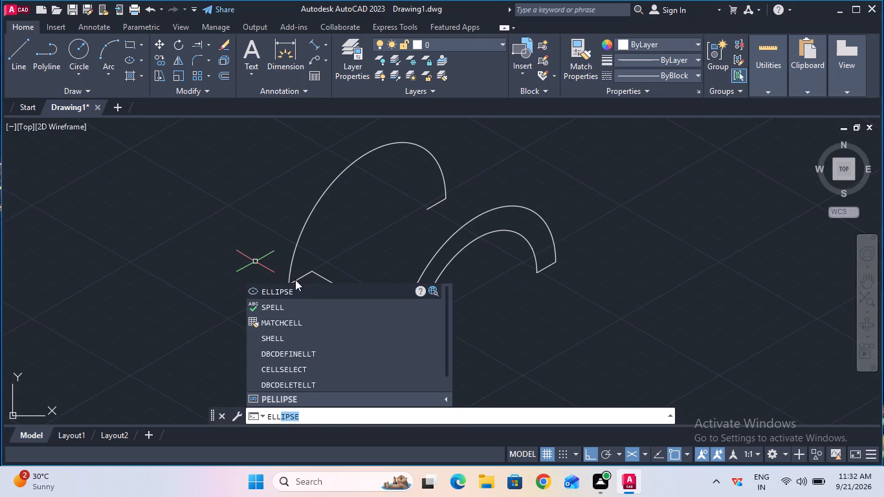
{"action": "left_click", "coordinate": [301, 289]}
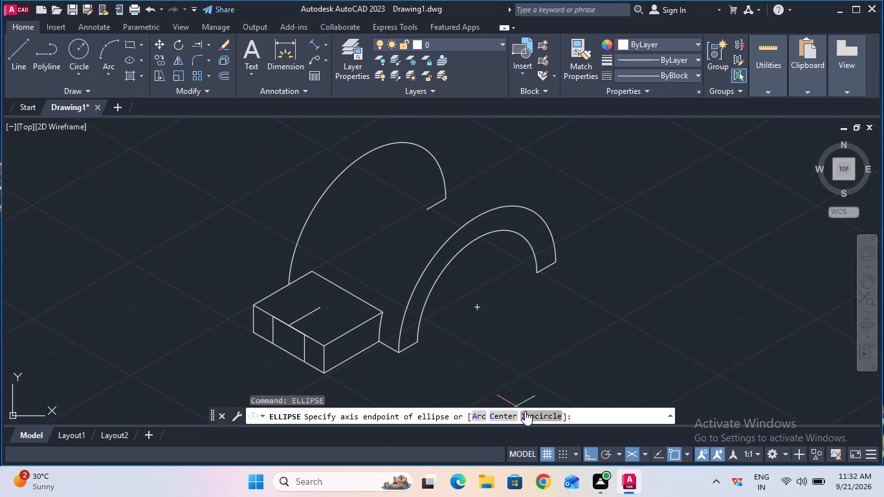
{"action": "left_click", "coordinate": [527, 412]}
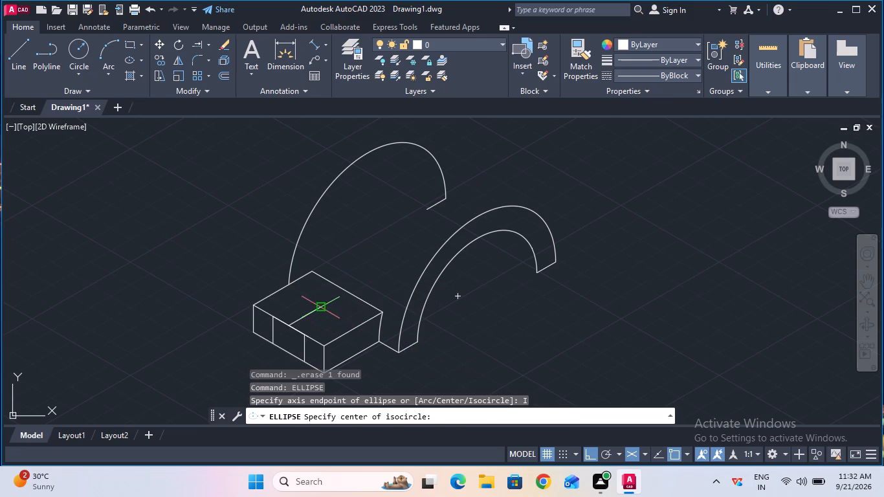
{"action": "left_click", "coordinate": [319, 309]}
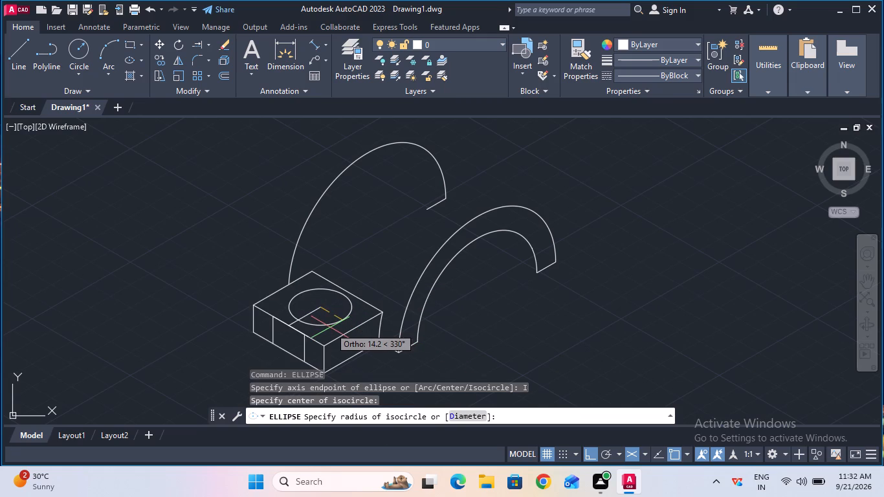
{"action": "key", "text": "1"}
{"action": "key", "text": "0"}
{"action": "key", "text": "Return"}
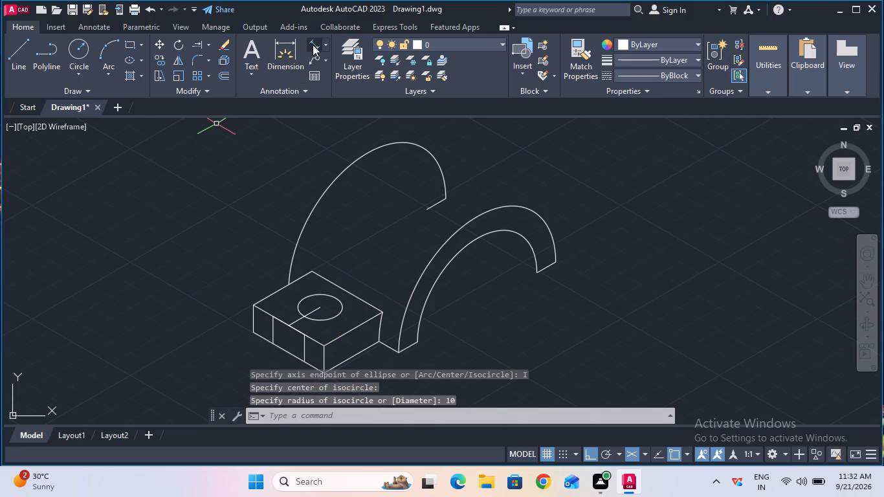
Draw two 10 mm construction lines from the isocircle's centre in opposite directions, parallel to the tab's outer edge.
{"action": "left_click", "coordinate": [19, 56]}
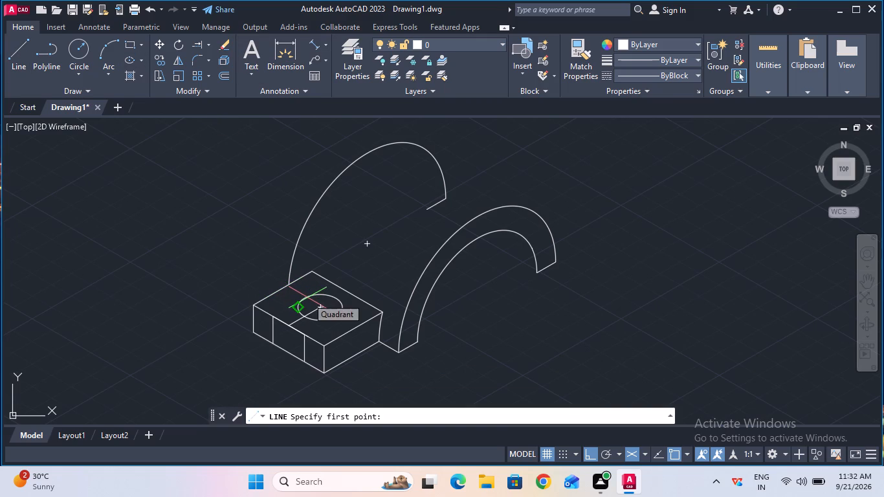
{"action": "scroll", "coordinate": [307, 298], "scroll_direction": "up", "scroll_amount": 1, "text": "ctrl"}
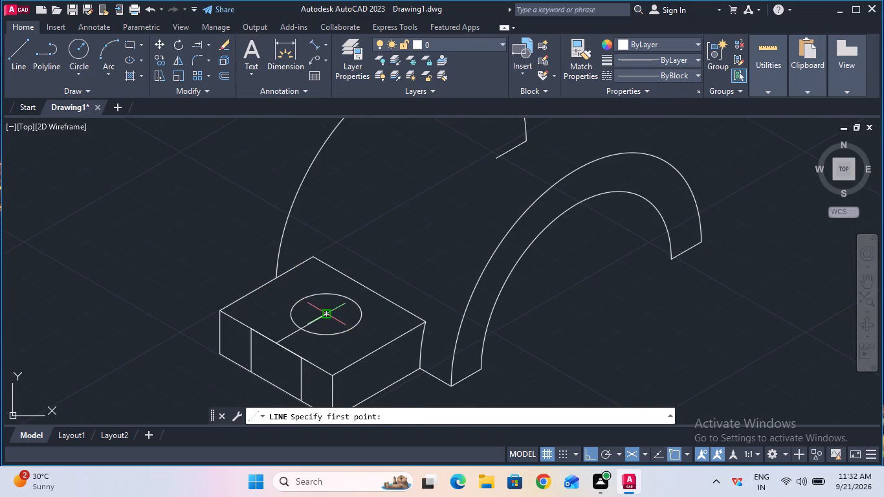
{"action": "left_click", "coordinate": [326, 313]}
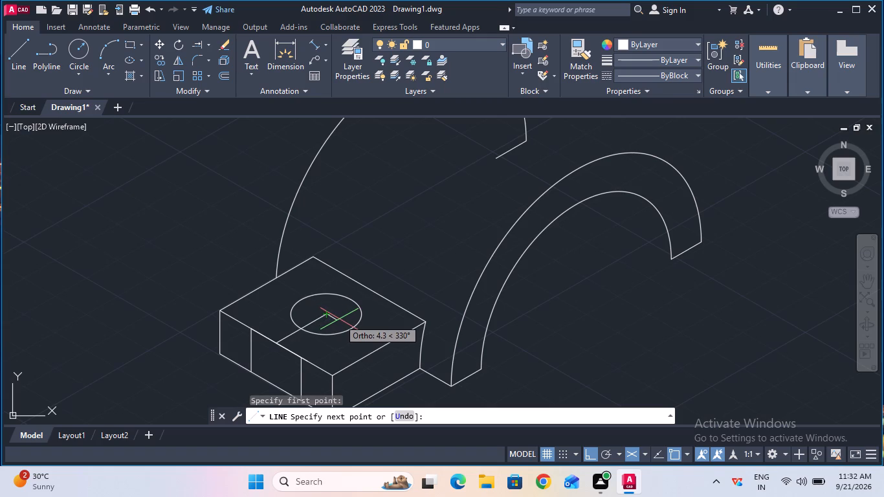
{"action": "key", "text": "1"}
{"action": "key", "text": "0"}
{"action": "key", "text": "Return"}
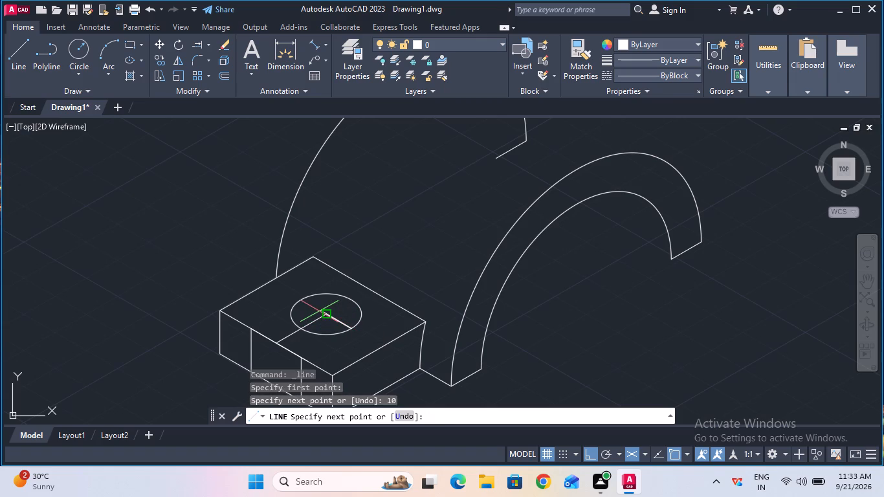
{"action": "key", "text": "Escape"}
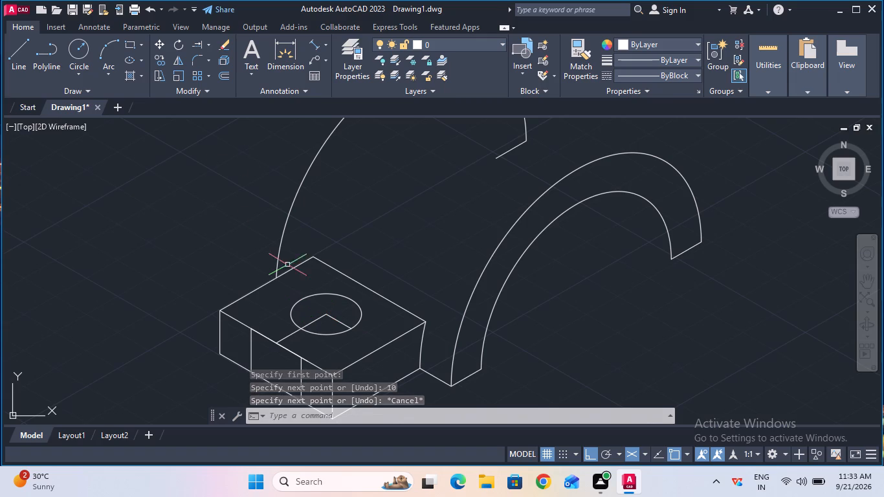
{"action": "left_click", "coordinate": [23, 61]}
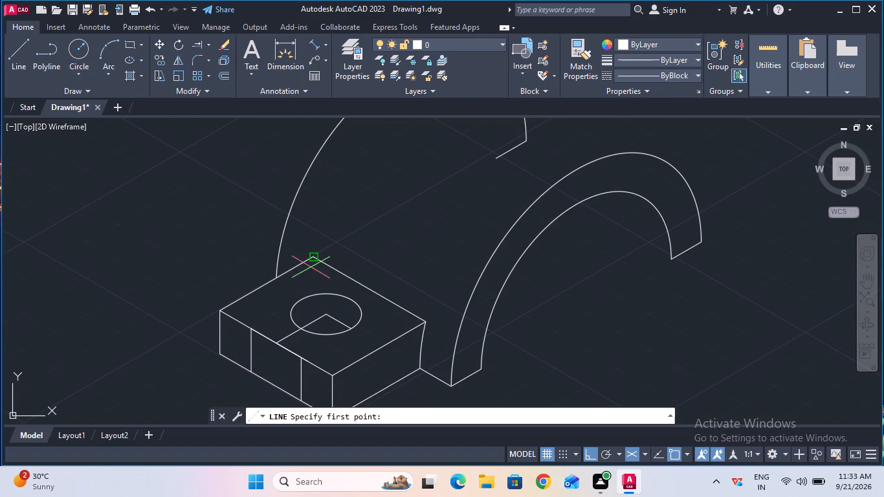
{"action": "left_click", "coordinate": [329, 314]}
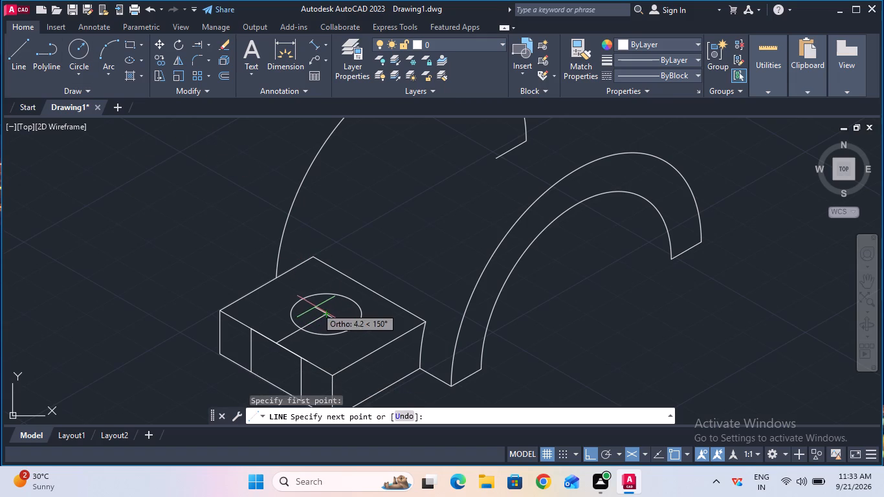
{"action": "type", "text": "10"}
{"action": "key", "text": "Return"}
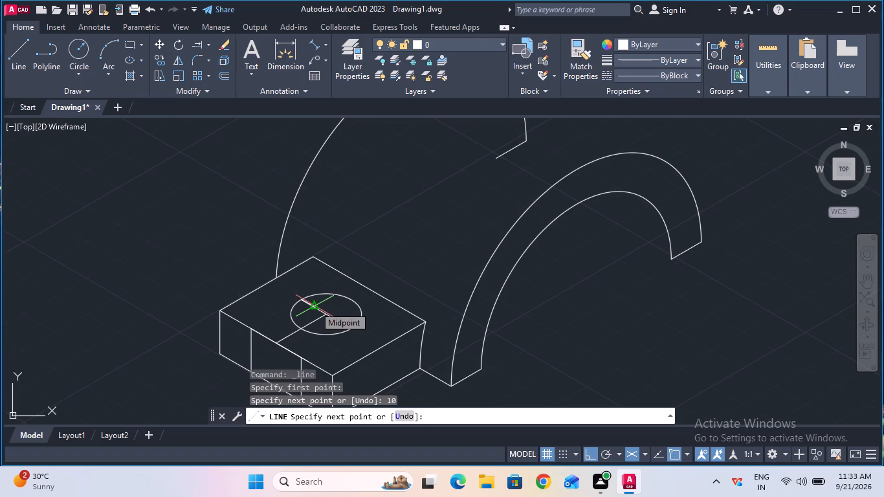
{"action": "key", "text": "Escape"}
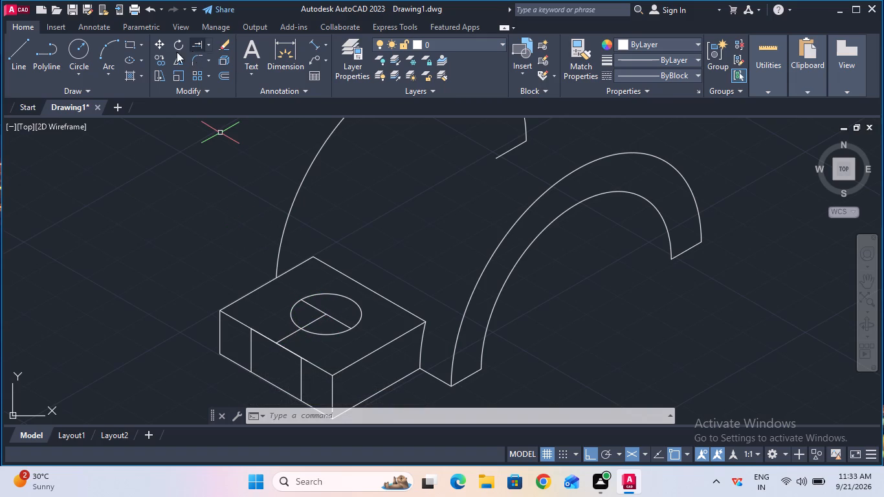
Draw the two slot side lines from the ends of the isocircle's cross lines to the cutout corners on the tab's upper outer edge.
{"action": "left_click", "coordinate": [17, 61]}
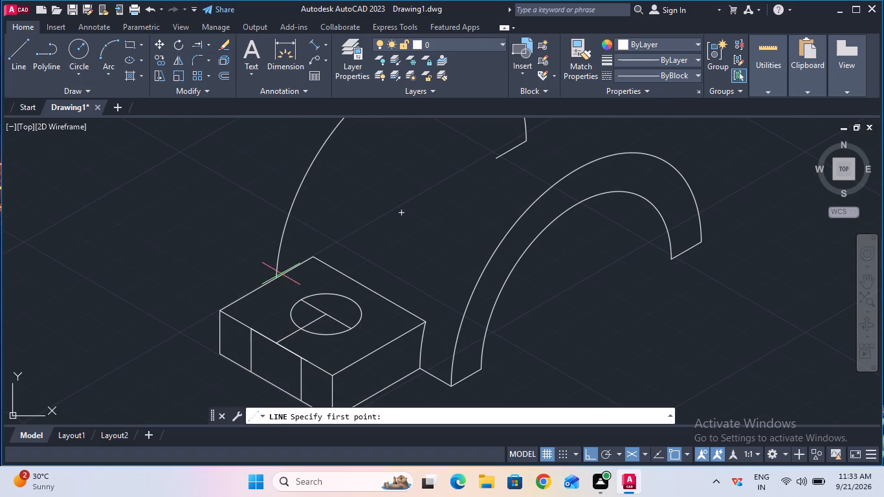
{"action": "left_click", "coordinate": [299, 298]}
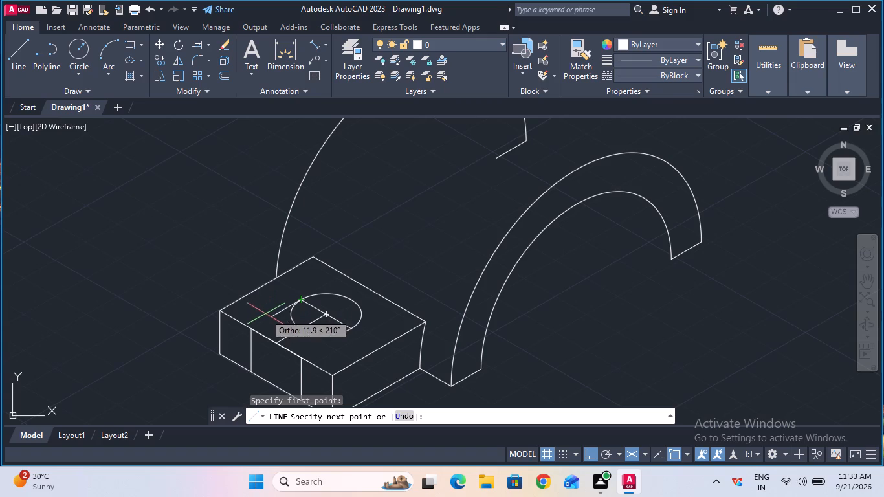
{"action": "left_click", "coordinate": [254, 325]}
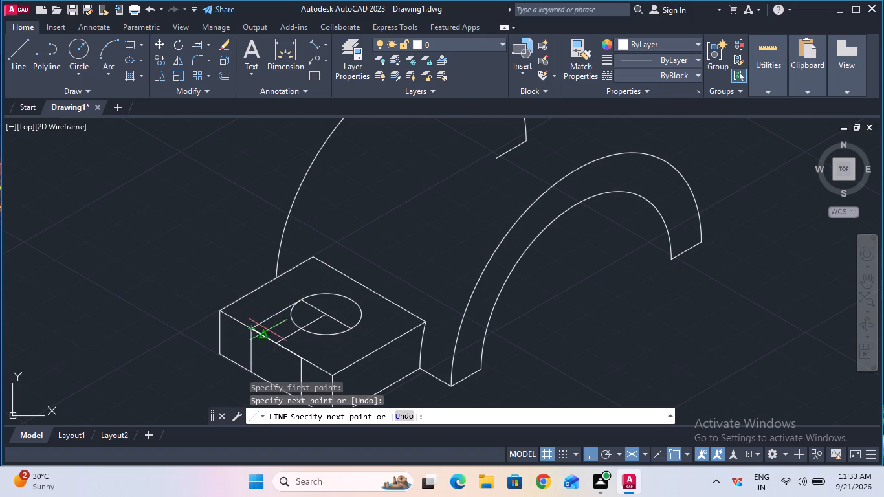
{"action": "key", "text": "Escape"}
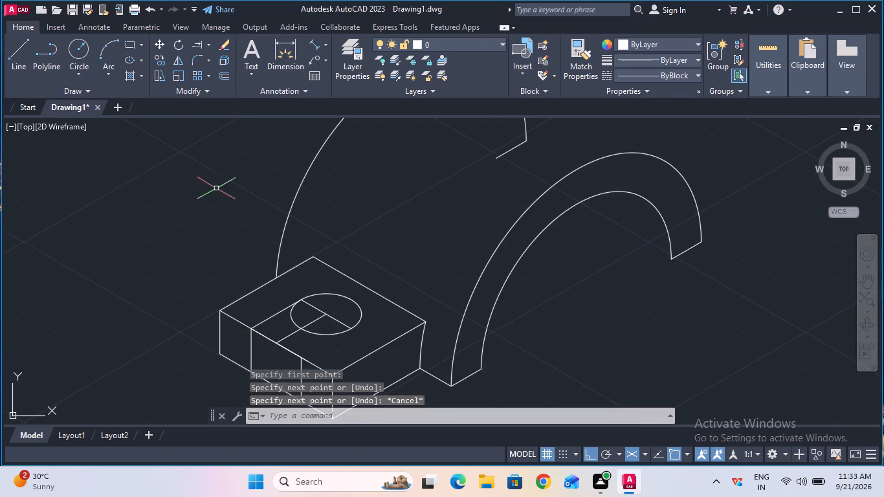
{"action": "left_click", "coordinate": [19, 59]}
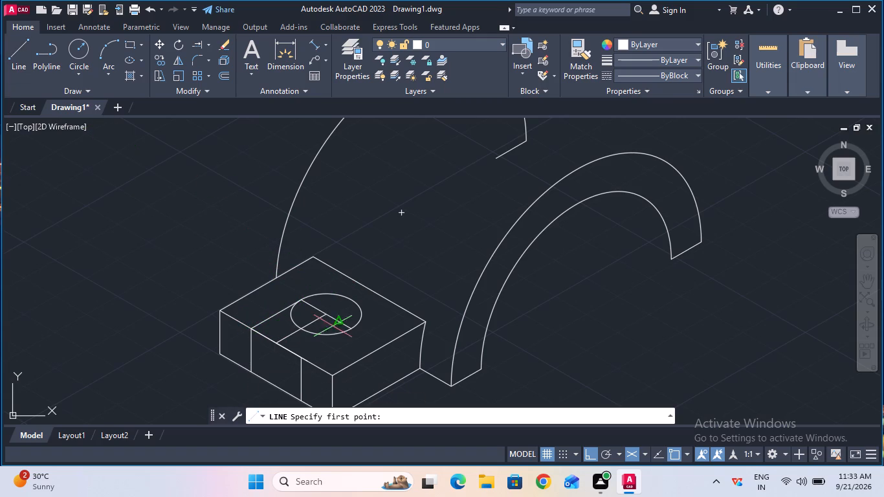
{"action": "left_click", "coordinate": [352, 329]}
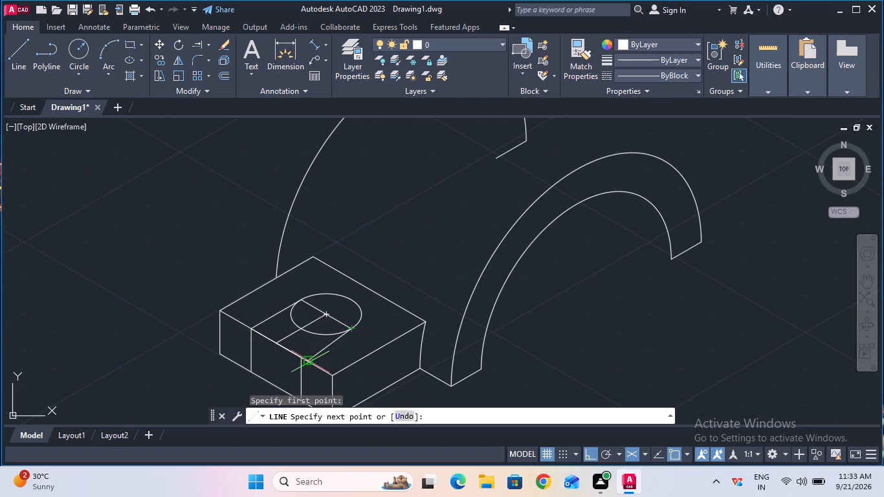
{"action": "left_click", "coordinate": [299, 358]}
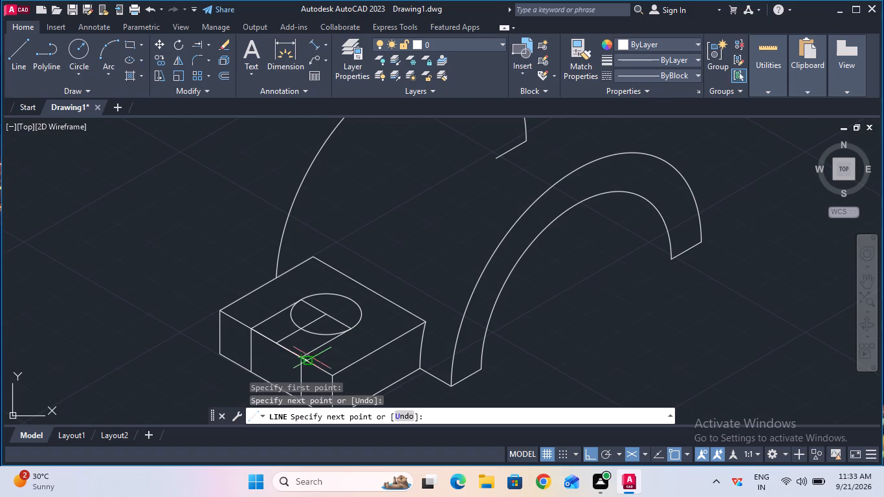
{"action": "key", "text": "Escape"}
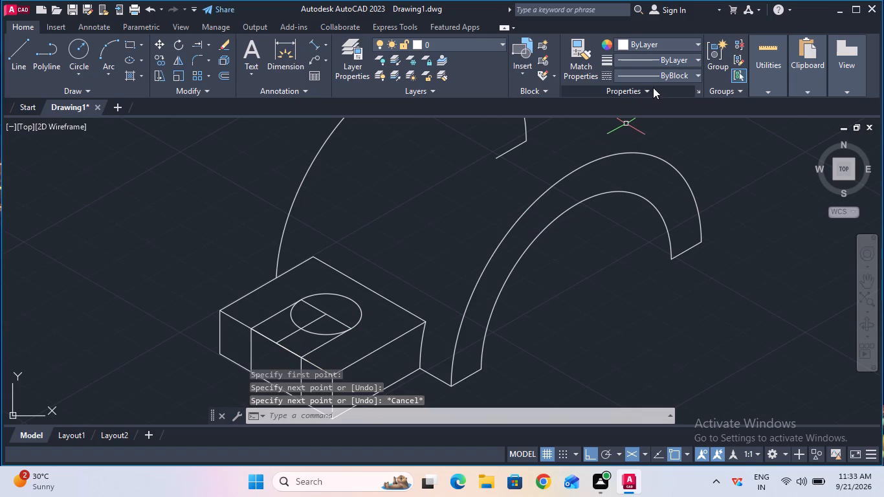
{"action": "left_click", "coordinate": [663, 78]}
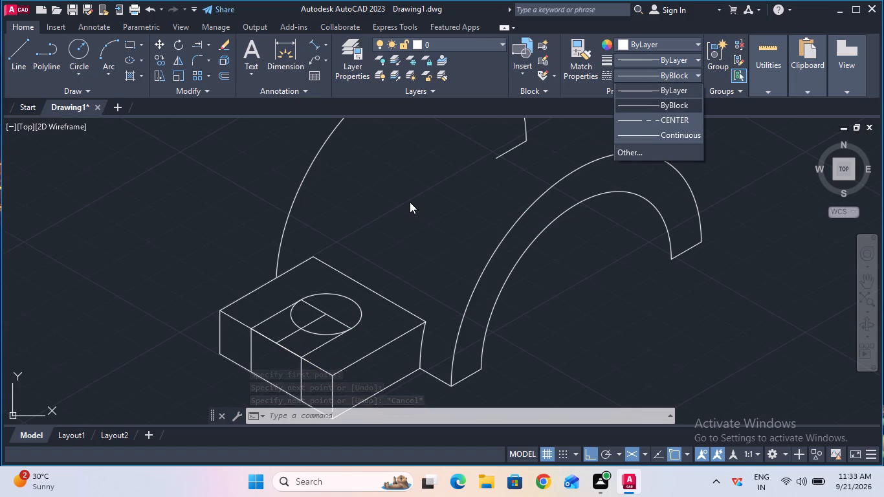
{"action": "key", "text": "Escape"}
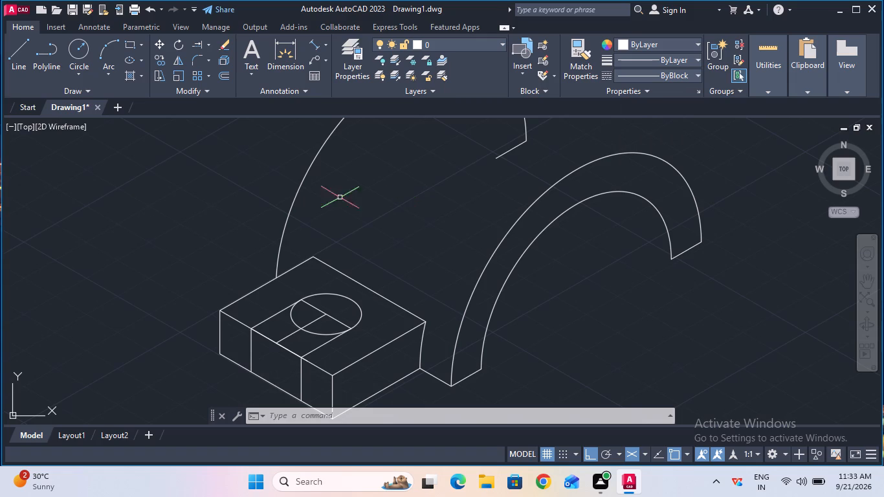
Trim away the isocircle's outer half, both 10 mm cross lines and the centre line, leaving a round-ended slot outline.
{"action": "left_click", "coordinate": [209, 49]}
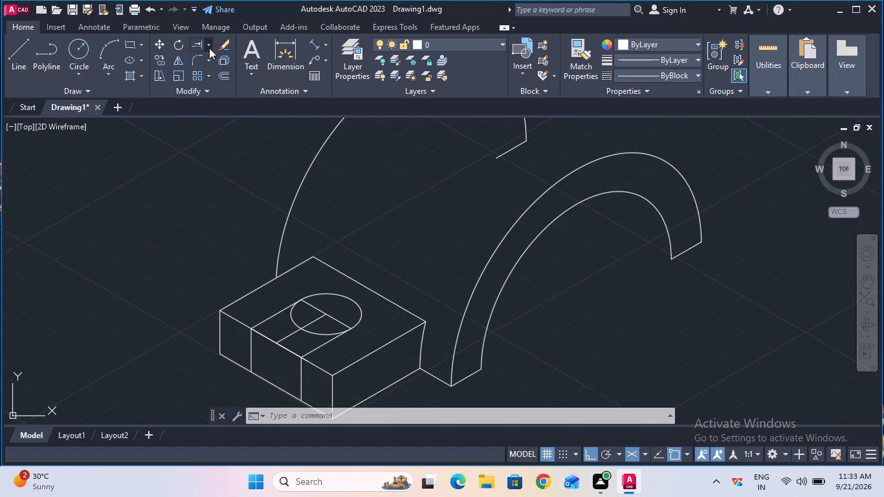
{"action": "left_click", "coordinate": [210, 60]}
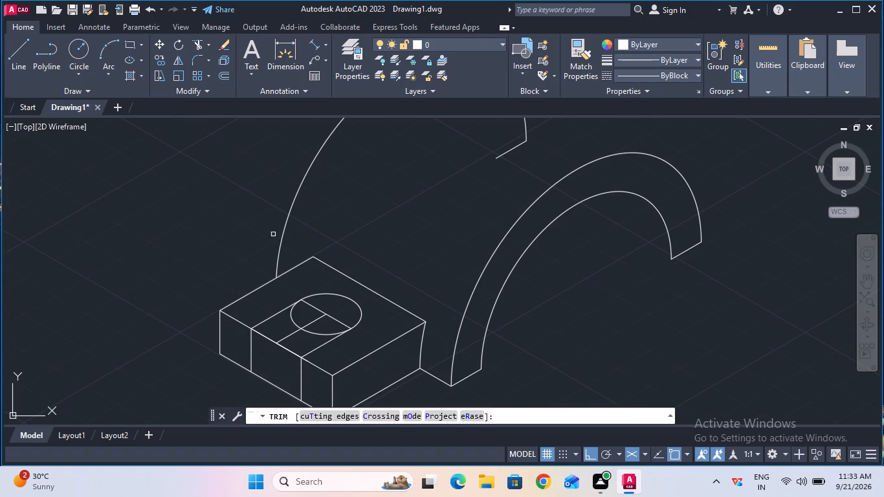
{"action": "left_click", "coordinate": [293, 314]}
{"action": "left_click", "coordinate": [311, 307]}
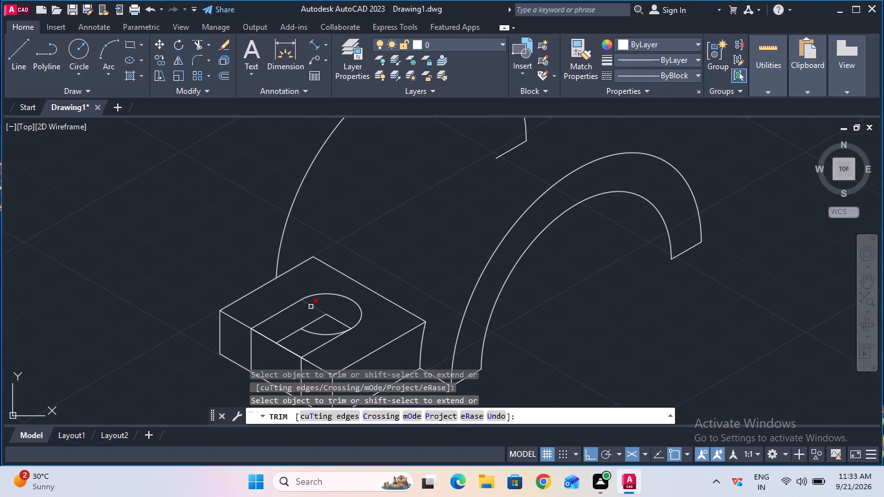
{"action": "left_click", "coordinate": [334, 320]}
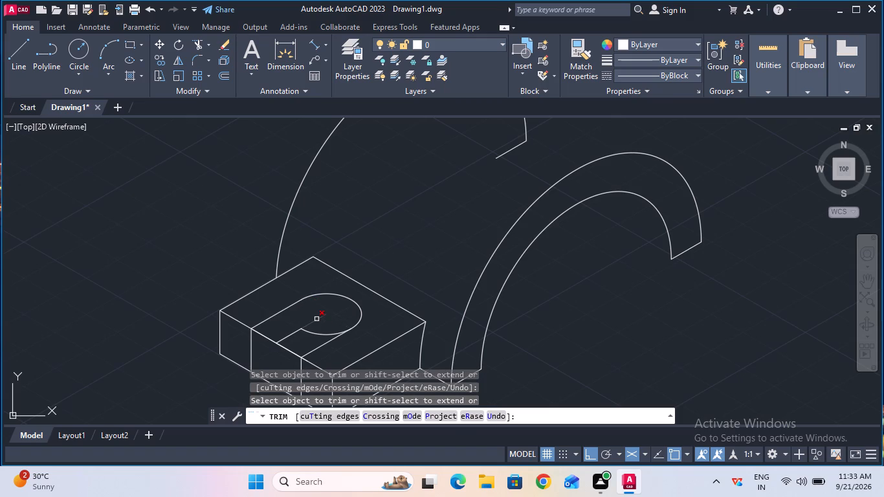
{"action": "left_click", "coordinate": [316, 319]}
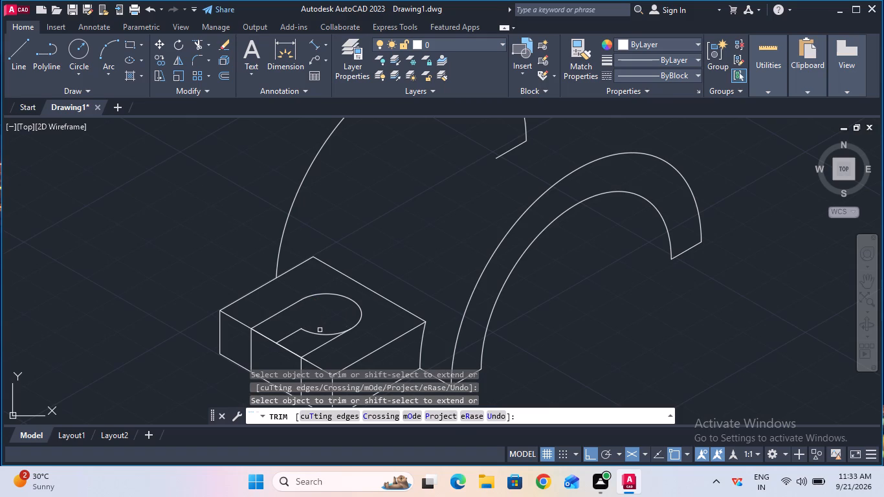
{"action": "left_click", "coordinate": [321, 334]}
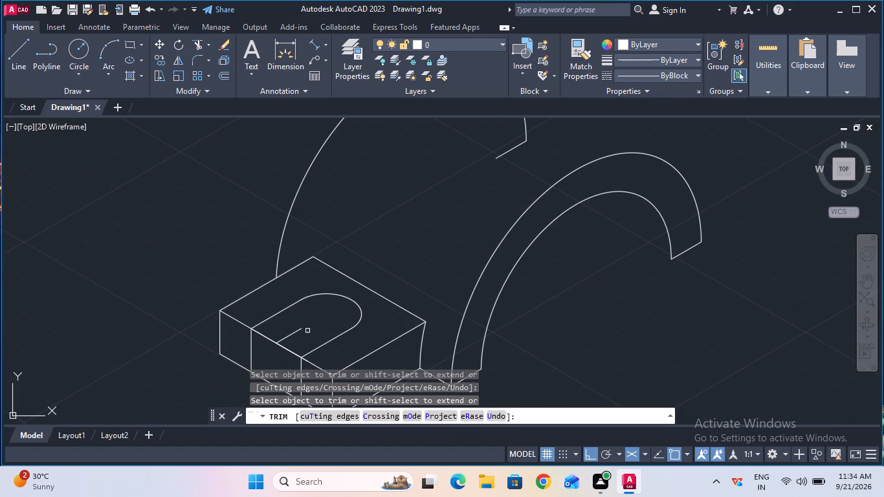
{"action": "left_click", "coordinate": [298, 331]}
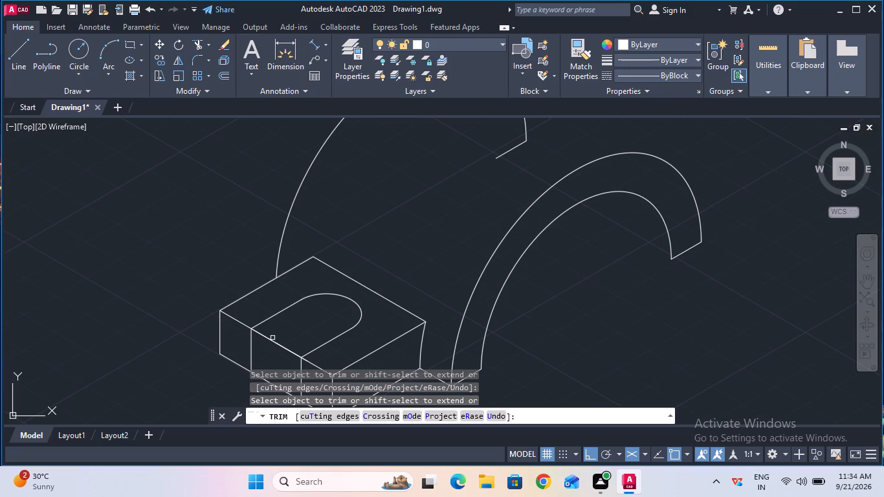
Trim the tab's upper outer edge between the two slot sides to open the slot's mouth.
{"action": "left_click", "coordinate": [269, 339]}
{"action": "left_click", "coordinate": [269, 339]}
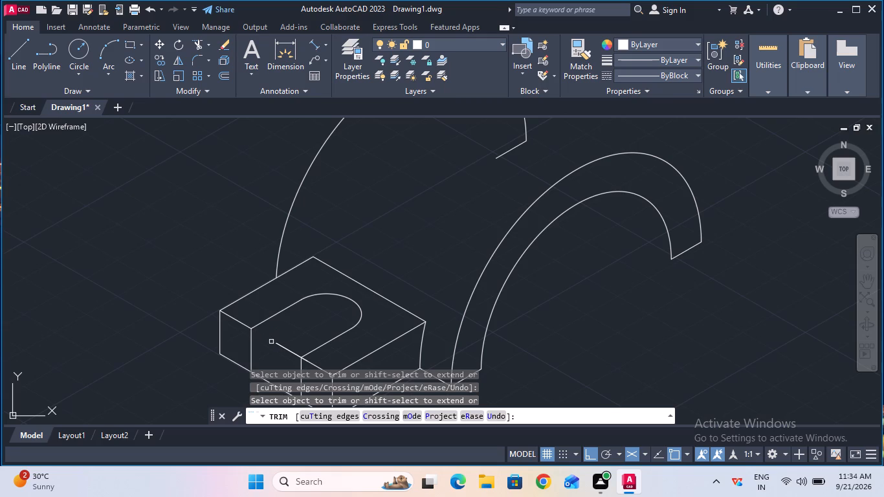
{"action": "left_click", "coordinate": [281, 346]}
{"action": "left_click", "coordinate": [281, 345]}
{"action": "scroll", "coordinate": [264, 377], "scroll_direction": "down", "scroll_amount": 4, "text": "ctrl"}
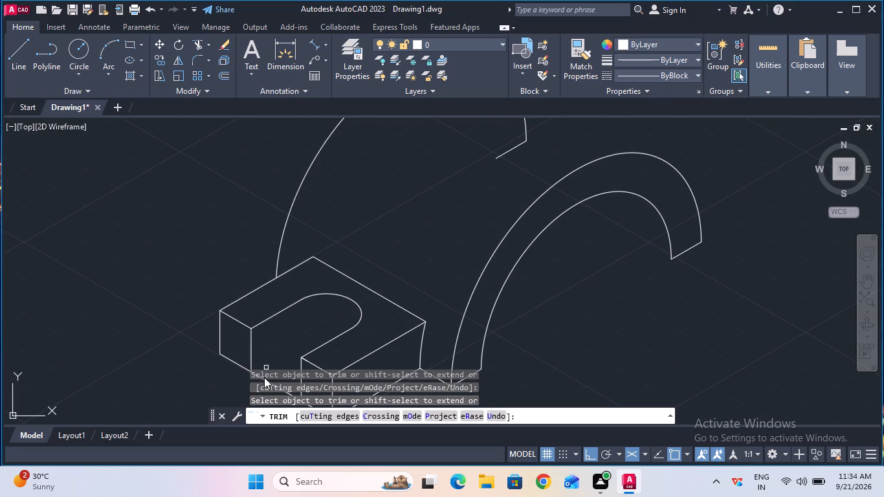
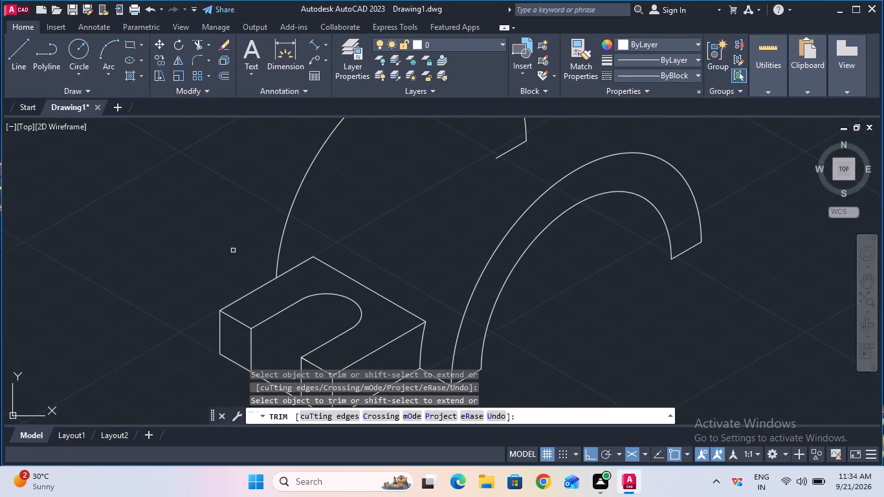
Trim the tab's lower outer edge between the two slot sides to open the slot through the front face.
{"action": "key", "text": "Escape"}
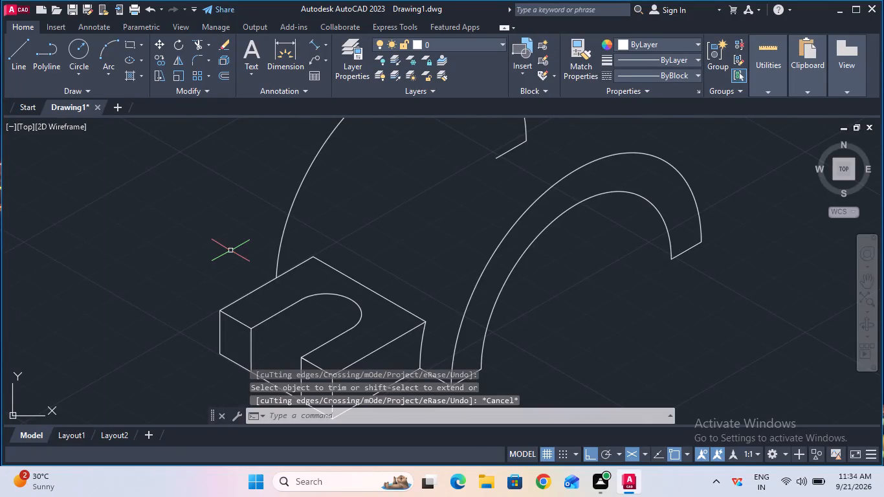
{"action": "left_click", "coordinate": [865, 280]}
{"action": "left_click_drag", "start_coordinate": [630, 300], "coordinate": [645, 243]}
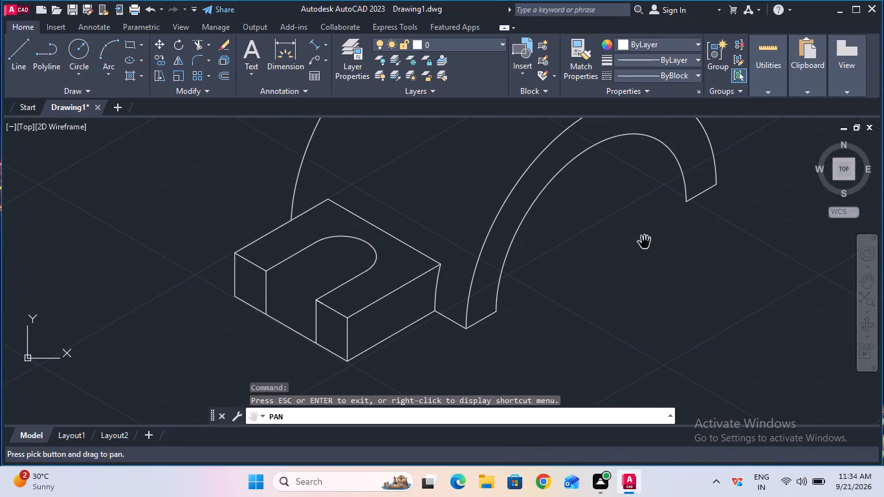
{"action": "key", "text": "Escape"}
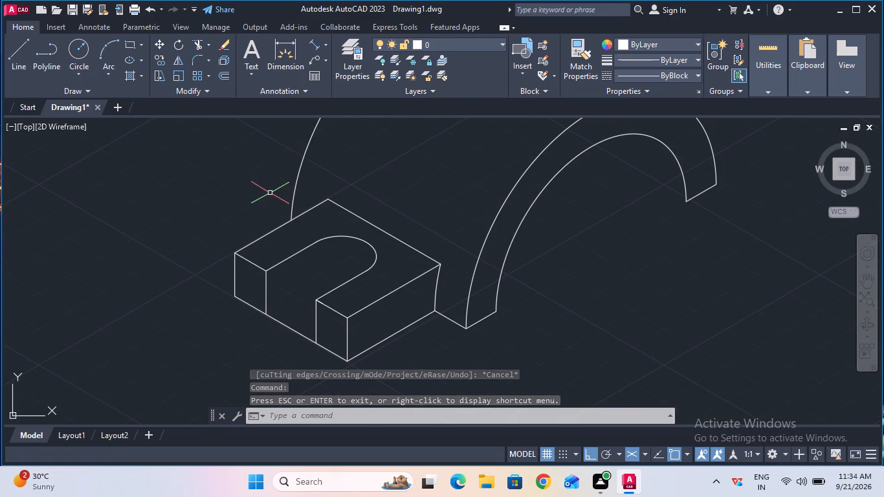
{"action": "left_click", "coordinate": [198, 49]}
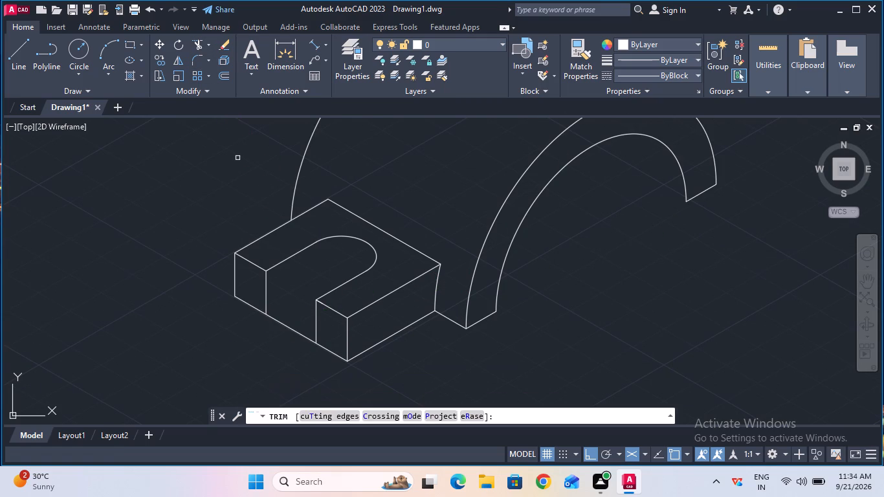
{"action": "left_click", "coordinate": [291, 328]}
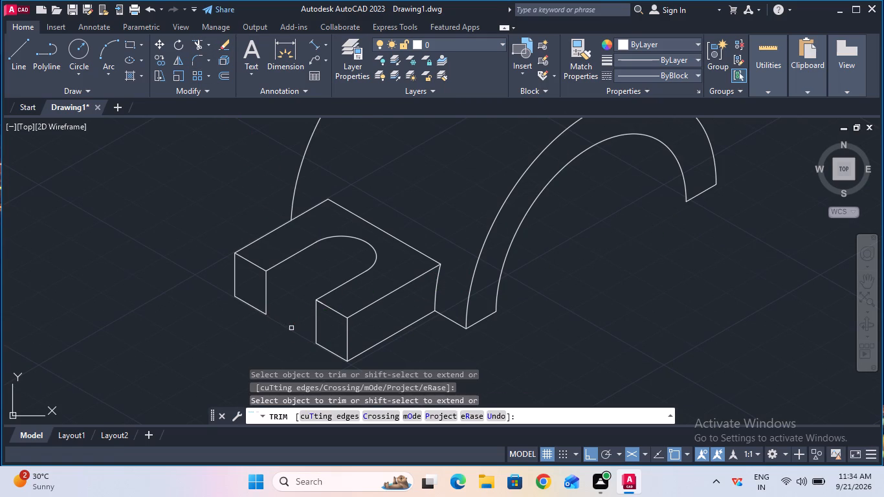
{"action": "key", "text": "Escape"}
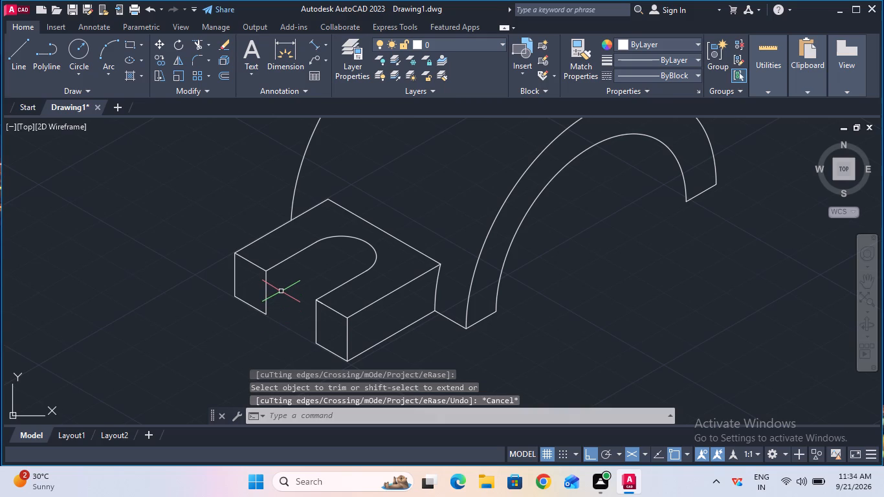
Copy the slot's rear side line and round end 15 mm straight down to form the slot's bottom edge.
{"action": "left_click", "coordinate": [163, 61]}
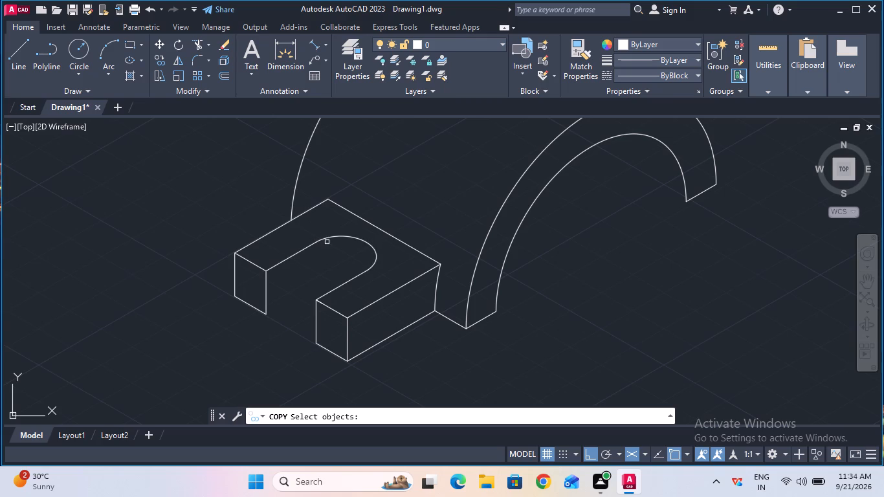
{"action": "left_click", "coordinate": [302, 251]}
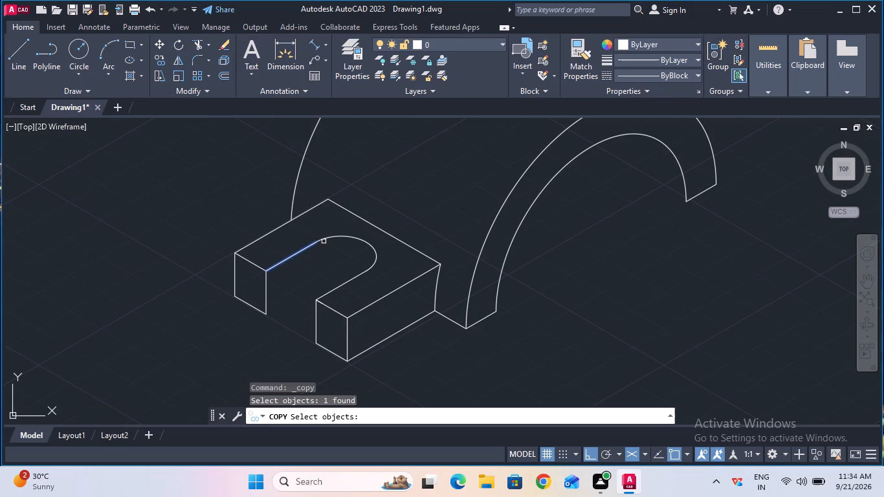
{"action": "left_click", "coordinate": [324, 240], "text": "shift"}
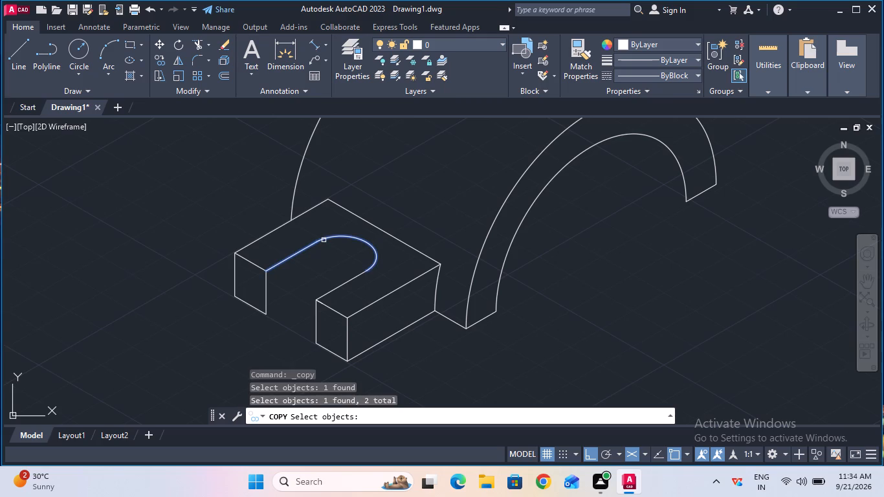
{"action": "key", "text": "Return"}
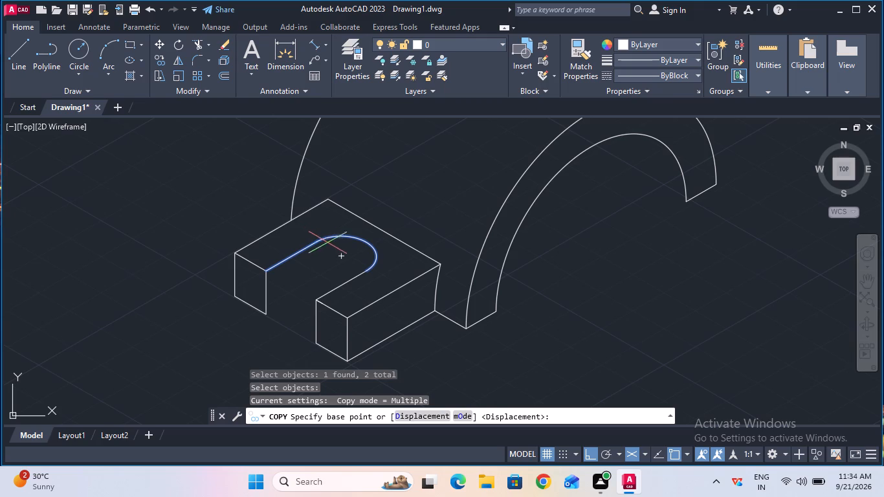
{"action": "left_click", "coordinate": [344, 254]}
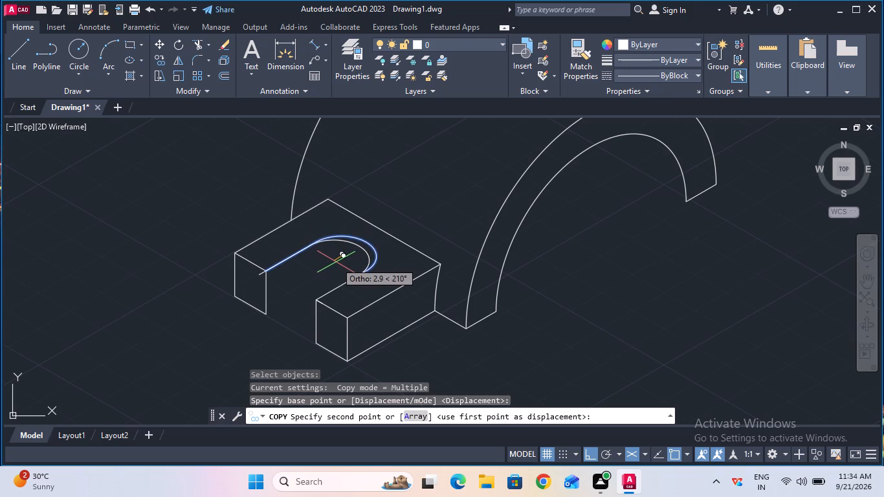
{"action": "key", "text": "F5"}
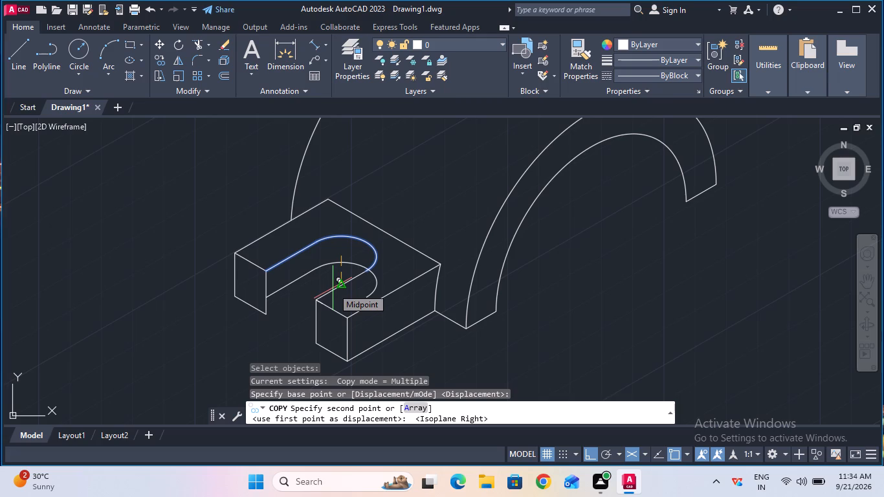
{"action": "type", "text": "15"}
{"action": "key", "text": "Return"}
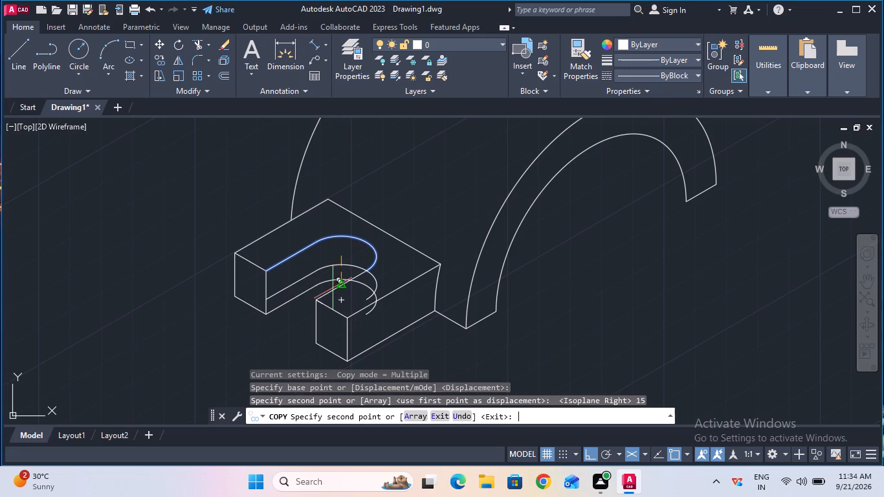
{"action": "key", "text": "Escape"}
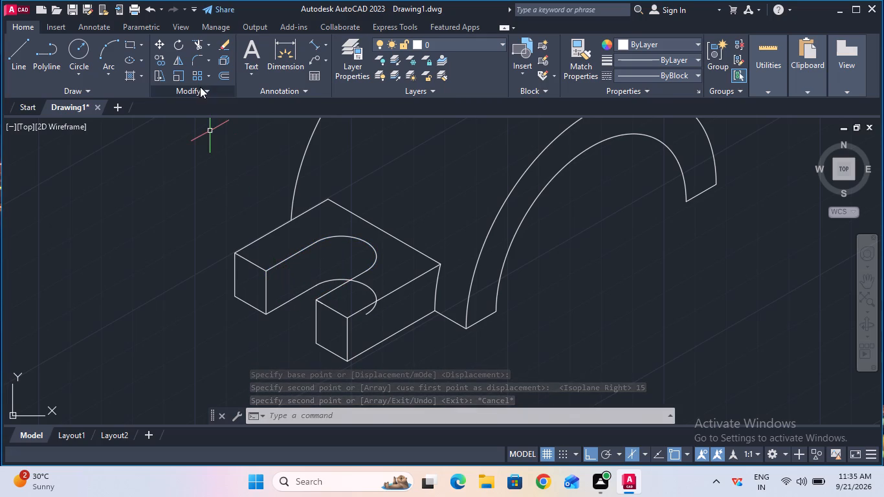
Trim away the parts of the copied lower slot arc hidden behind the tab's front arm.
{"action": "left_click", "coordinate": [203, 49]}
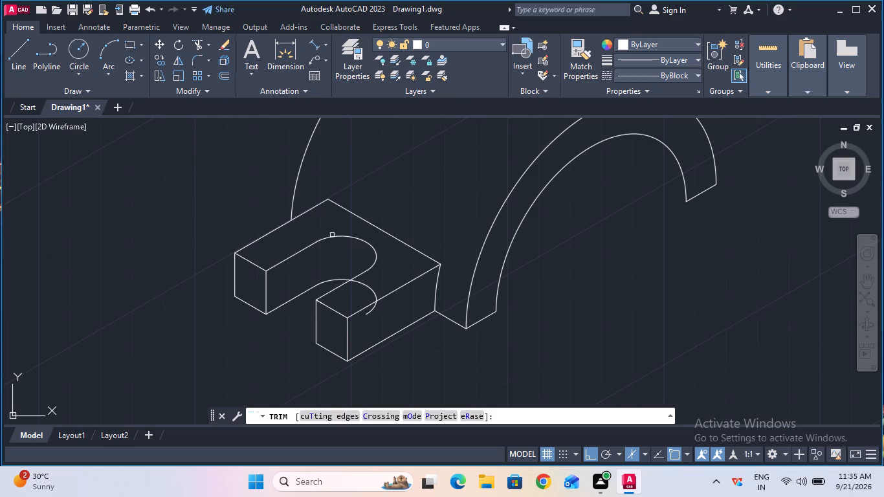
{"action": "left_click", "coordinate": [362, 284]}
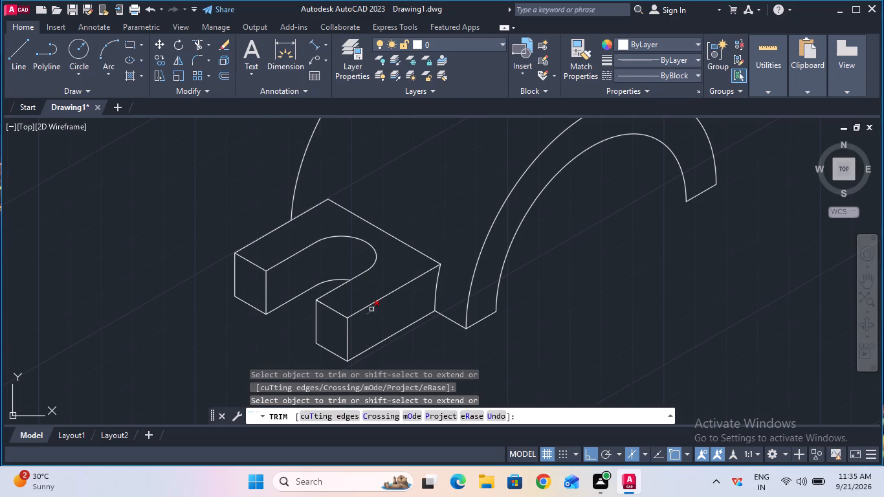
{"action": "left_click", "coordinate": [371, 309]}
{"action": "scroll", "coordinate": [371, 309], "scroll_direction": "down", "scroll_amount": 2, "text": "ctrl"}
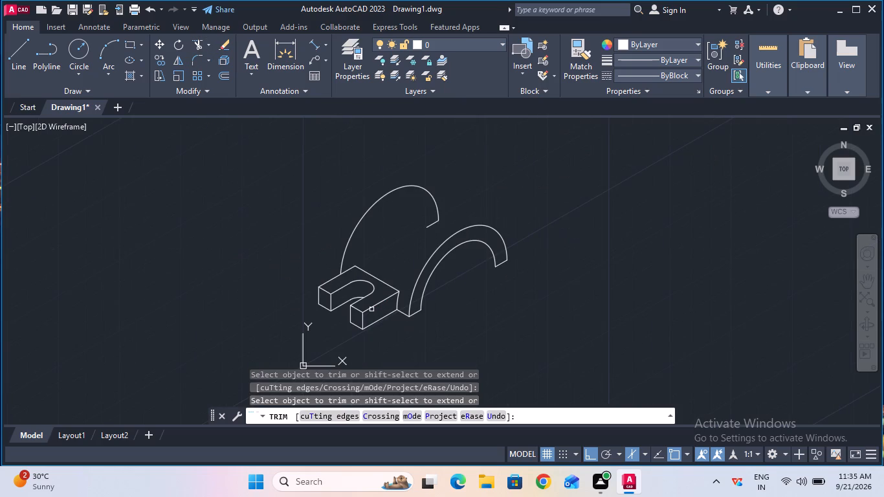
{"action": "key", "text": "Escape"}
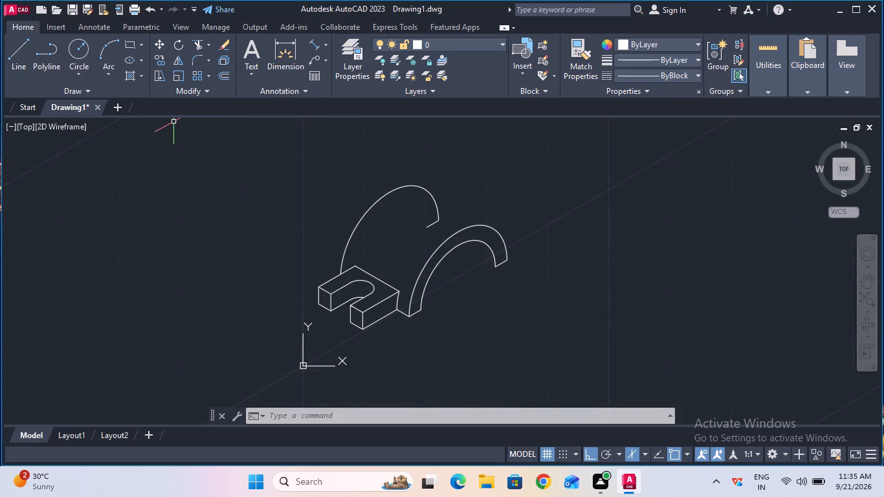
Remove the short leftover line at the end of the rear arch's outer arc.
{"action": "left_click", "coordinate": [199, 44]}
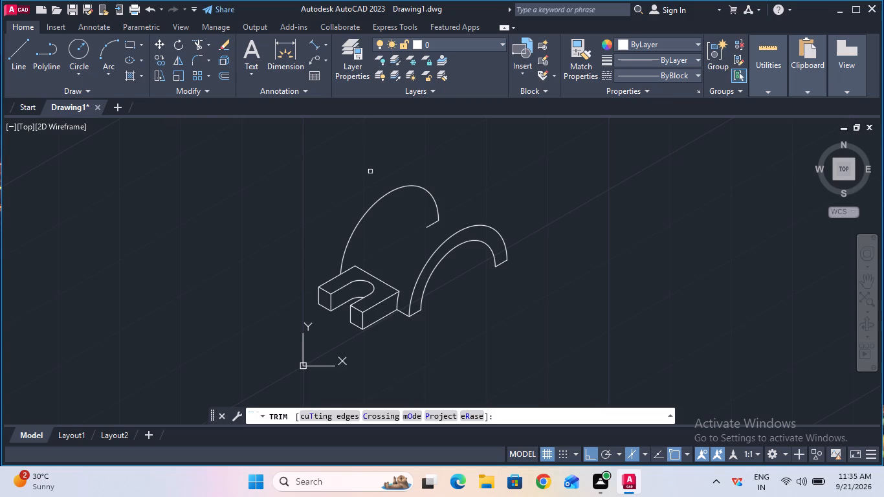
{"action": "left_click", "coordinate": [432, 223]}
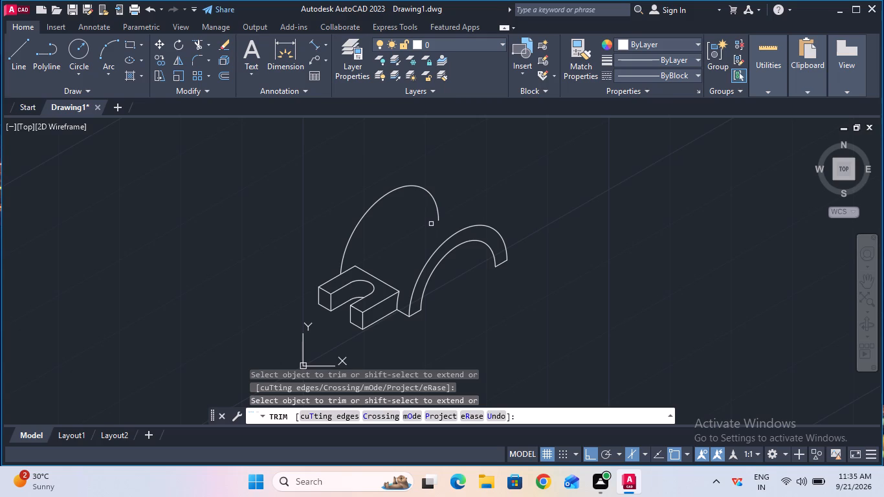
{"action": "key", "text": "Escape"}
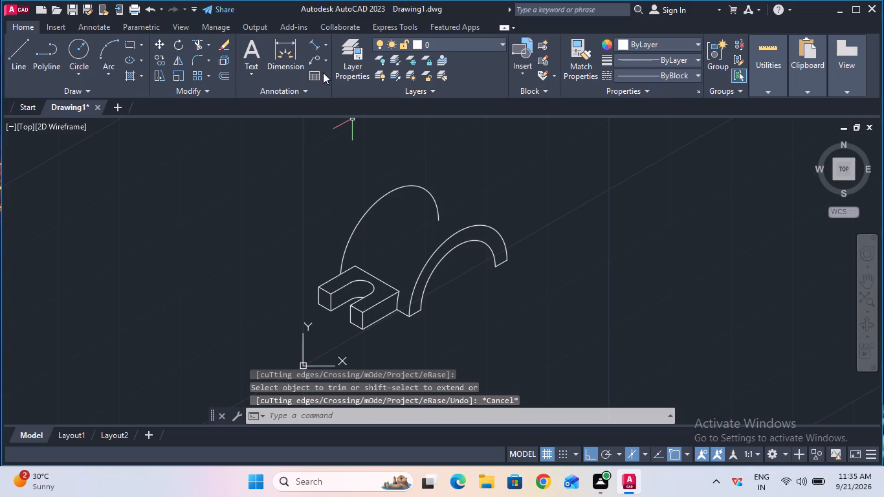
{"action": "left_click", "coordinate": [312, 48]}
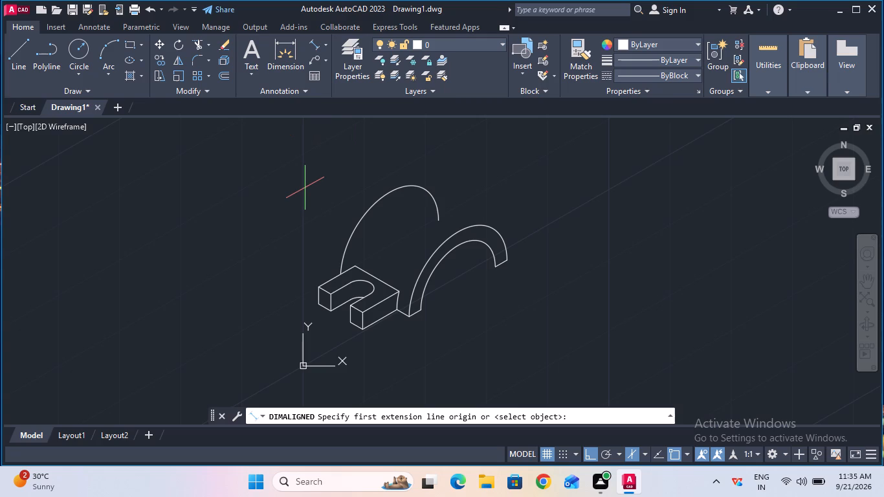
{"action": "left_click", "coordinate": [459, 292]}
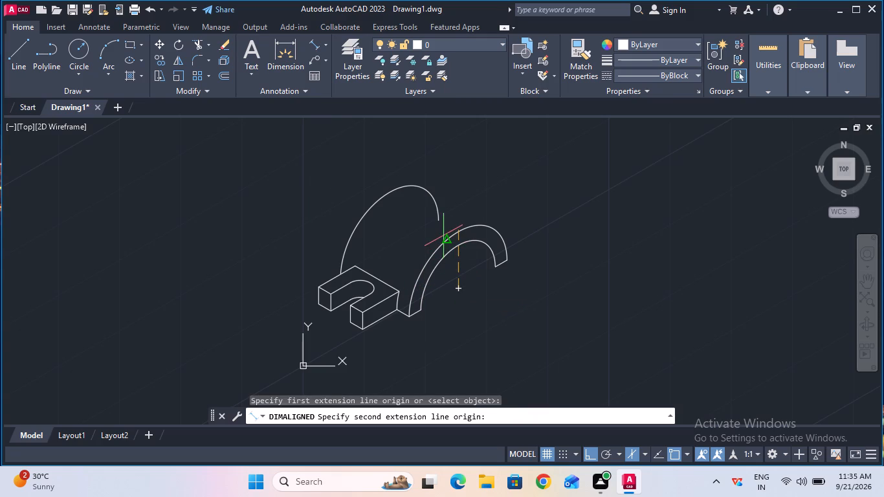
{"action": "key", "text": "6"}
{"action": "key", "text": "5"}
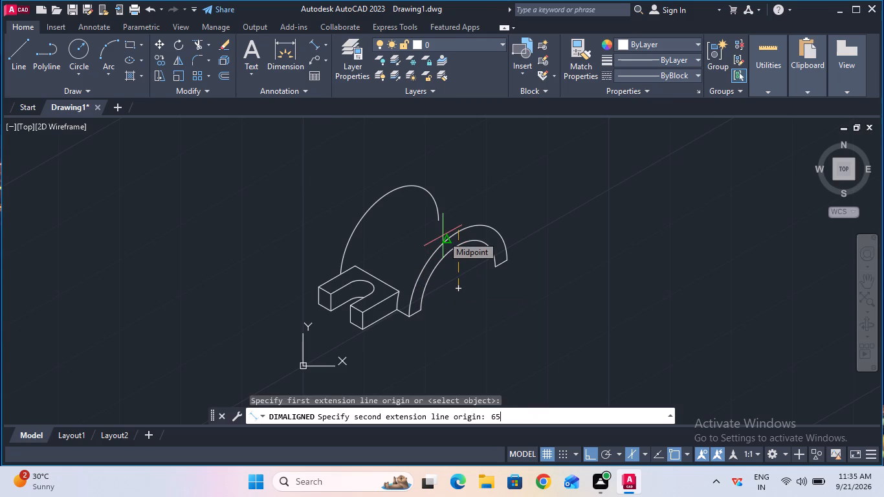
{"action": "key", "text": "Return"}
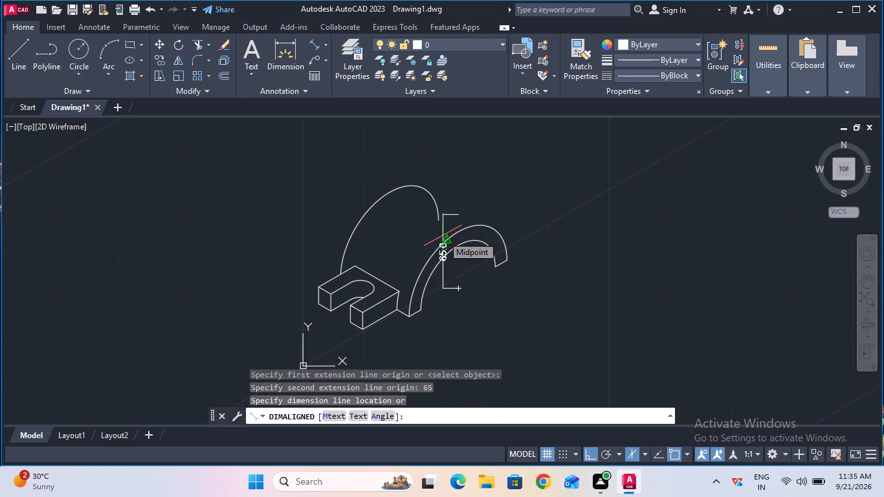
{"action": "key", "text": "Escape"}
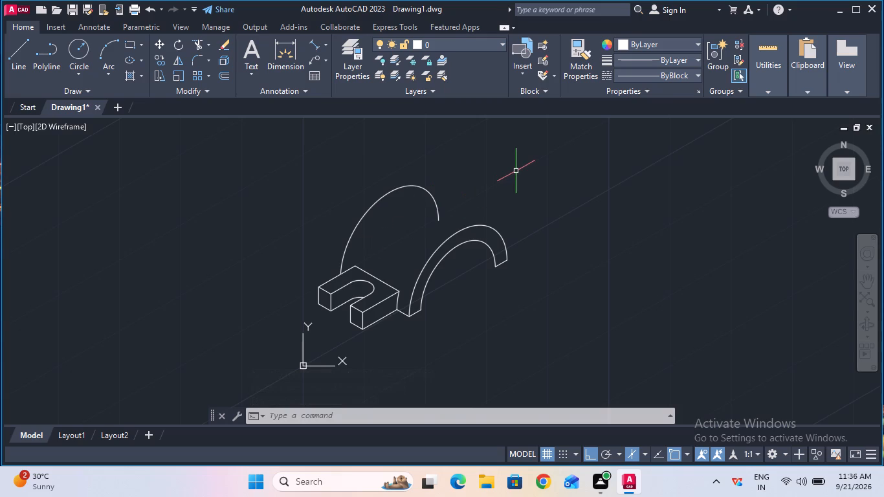
Using the CENTER linetype, draw a line from the front arch's centre 65 mm straight up and 35 mm back toward the rear arch.
{"action": "key", "text": "F5"}
{"action": "key", "text": "F5"}
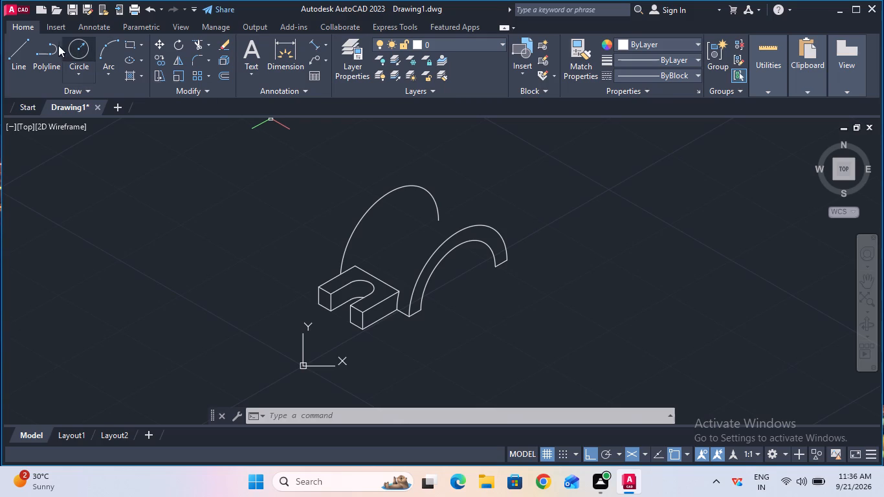
{"action": "left_click", "coordinate": [652, 71]}
{"action": "left_click", "coordinate": [654, 118]}
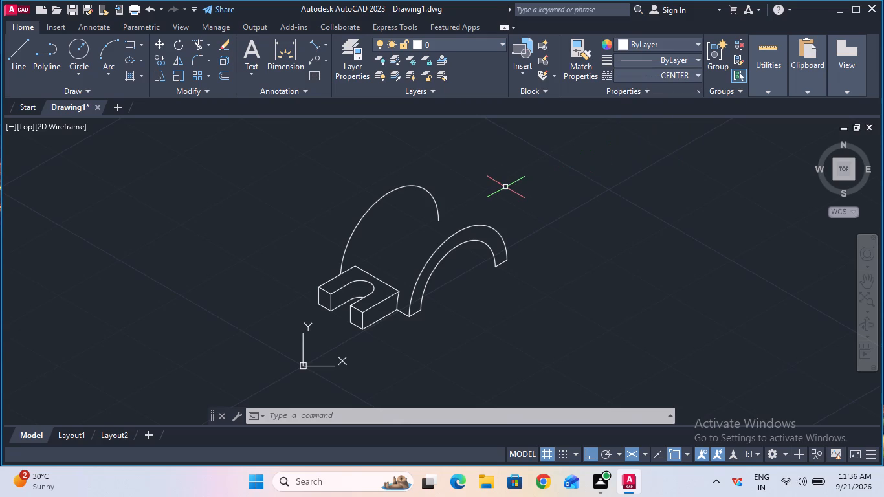
{"action": "left_click", "coordinate": [23, 60]}
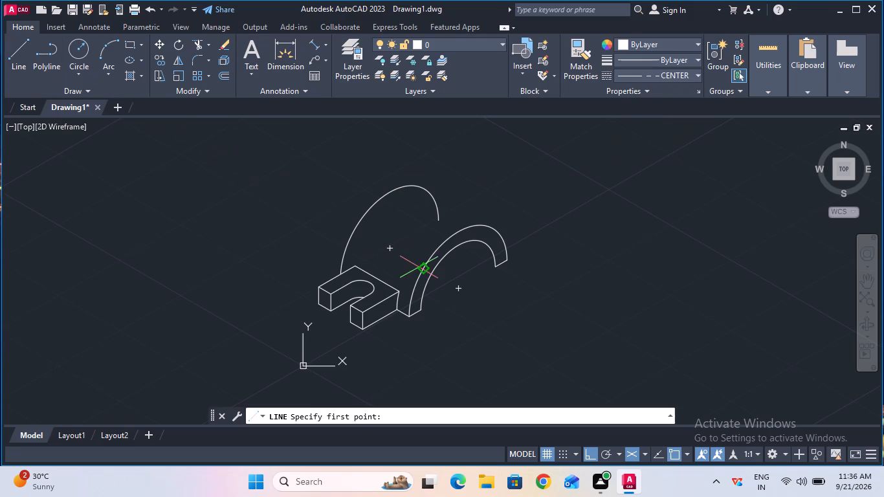
{"action": "left_click", "coordinate": [458, 293]}
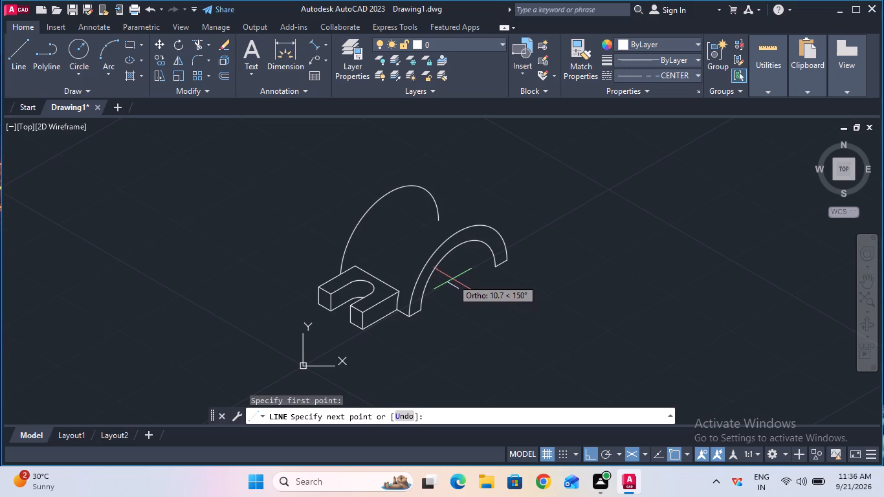
{"action": "key", "text": "F5"}
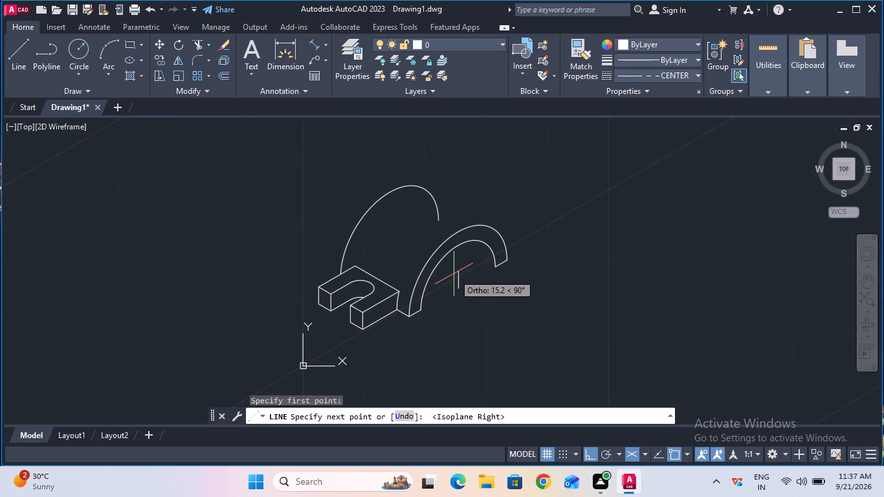
{"action": "type", "text": "65"}
{"action": "key", "text": "Return"}
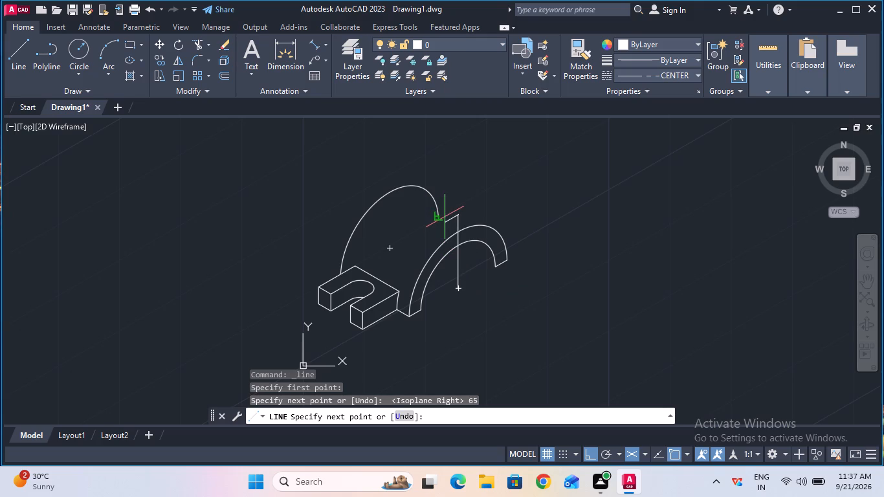
{"action": "key", "text": "F5"}
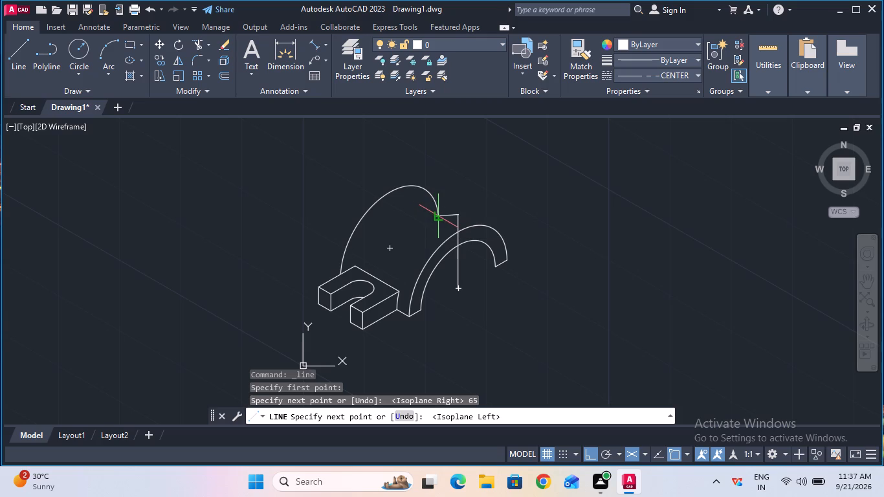
{"action": "type", "text": "35"}
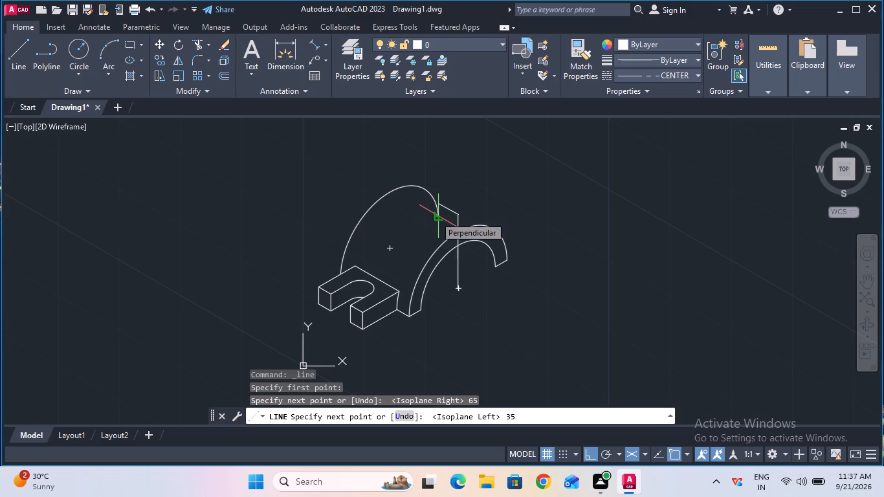
{"action": "key", "text": "Return"}
{"action": "key", "text": "Escape"}
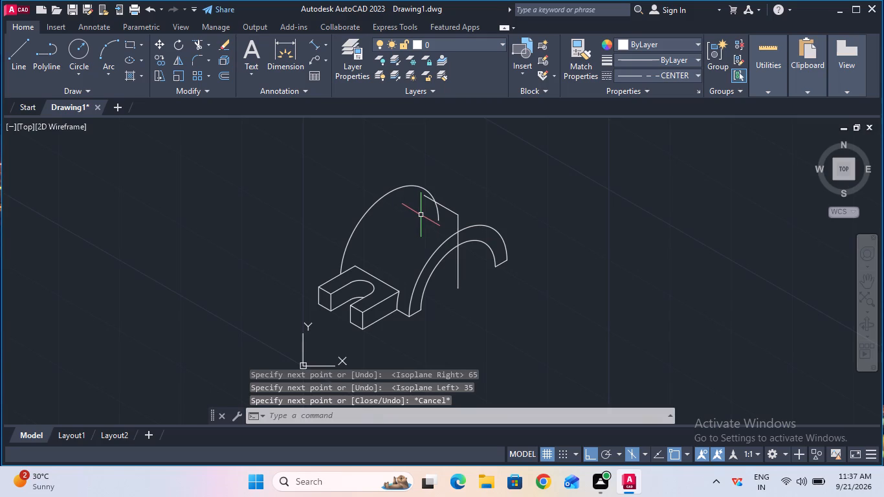
With the ByBlock linetype, draw a 15 mm radius isocircle in the top isoplane, centred on the centre line's rear end.
{"action": "scroll", "coordinate": [451, 210], "scroll_direction": "up", "scroll_amount": 2, "text": "ctrl"}
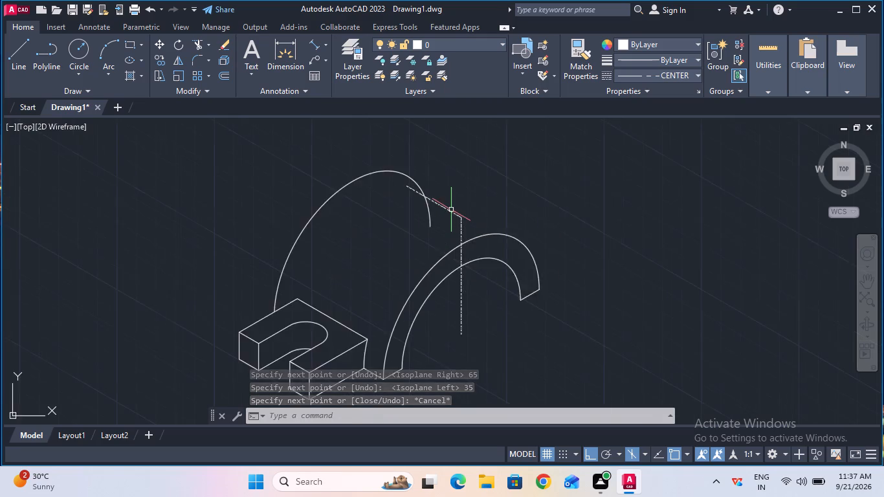
{"action": "scroll", "coordinate": [451, 210], "scroll_direction": "up", "scroll_amount": 1, "text": "ctrl"}
{"action": "scroll", "coordinate": [451, 210], "scroll_direction": "down", "scroll_amount": 2, "text": "ctrl"}
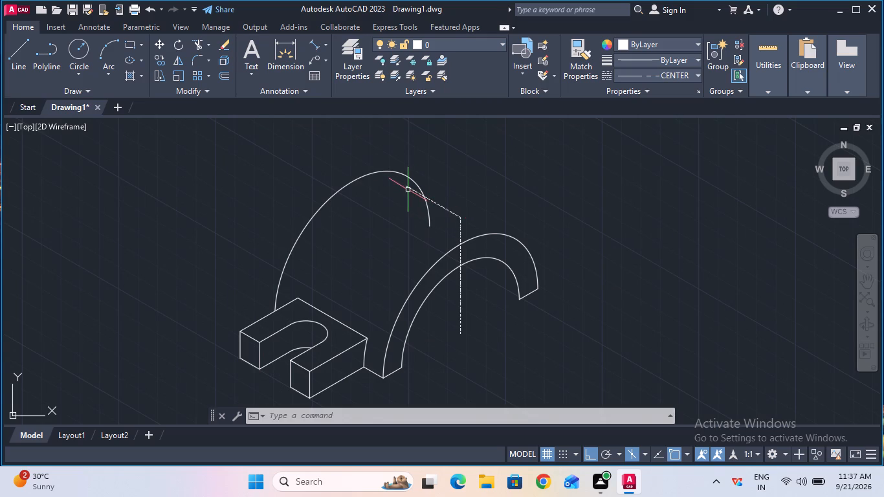
{"action": "type", "text": "ell"}
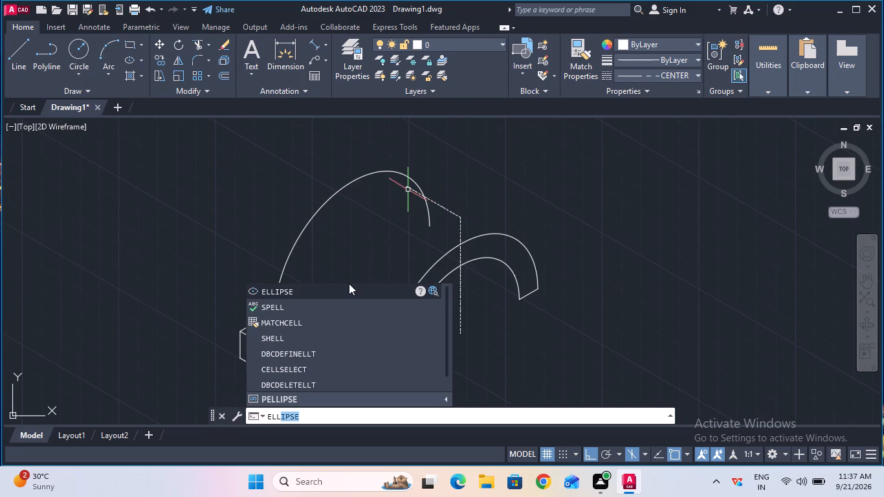
{"action": "left_click", "coordinate": [349, 283]}
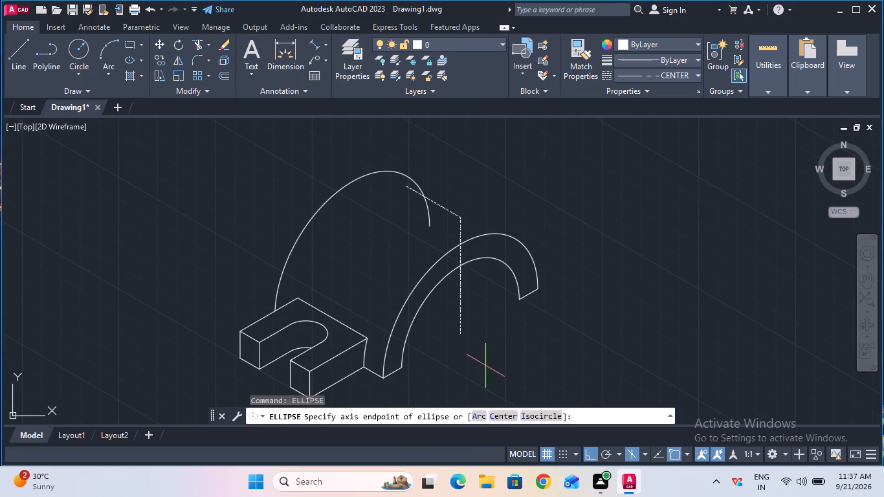
{"action": "left_click", "coordinate": [535, 417]}
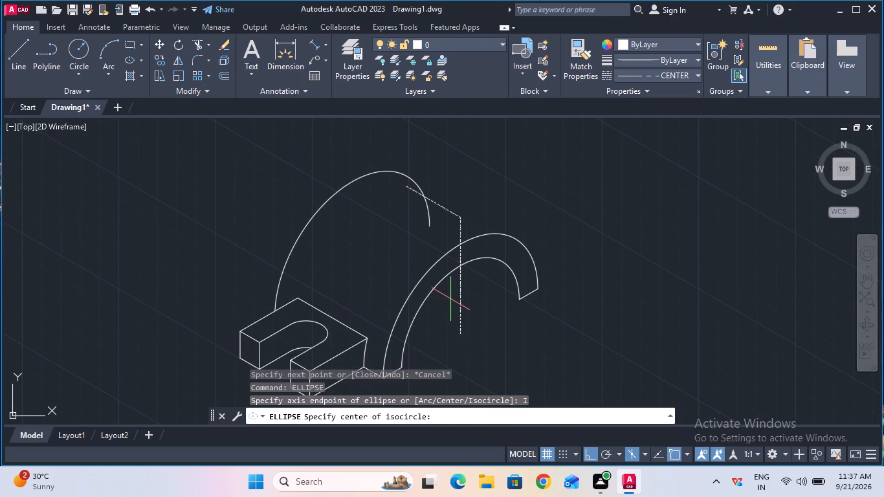
{"action": "left_click", "coordinate": [660, 74]}
{"action": "left_click", "coordinate": [661, 108]}
{"action": "left_click", "coordinate": [410, 188]}
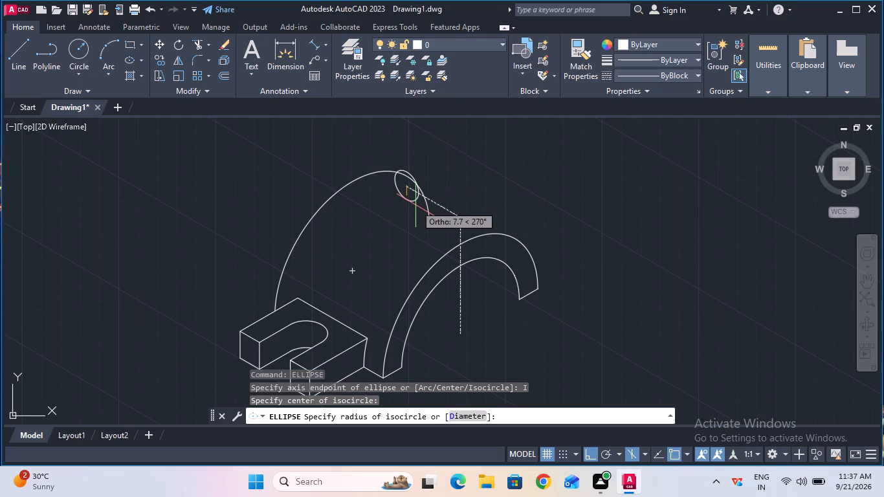
{"action": "key", "text": "F5"}
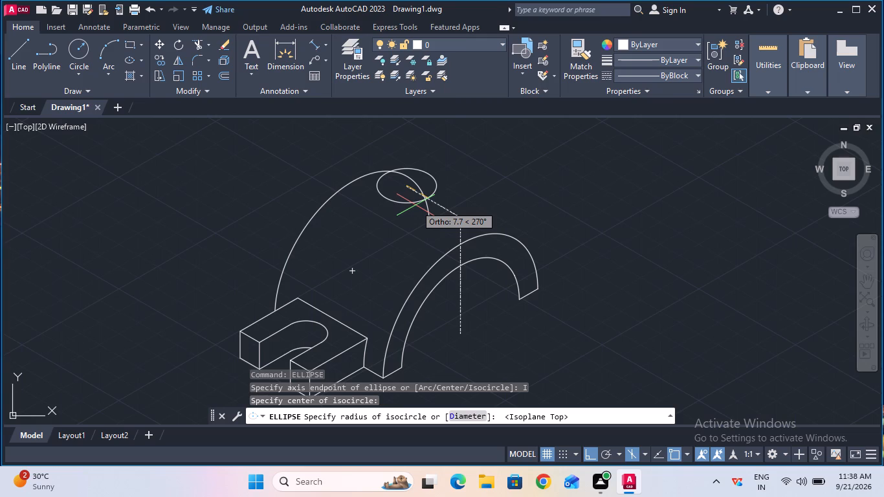
{"action": "key", "text": "1"}
{"action": "key", "text": "5"}
{"action": "key", "text": "Return"}
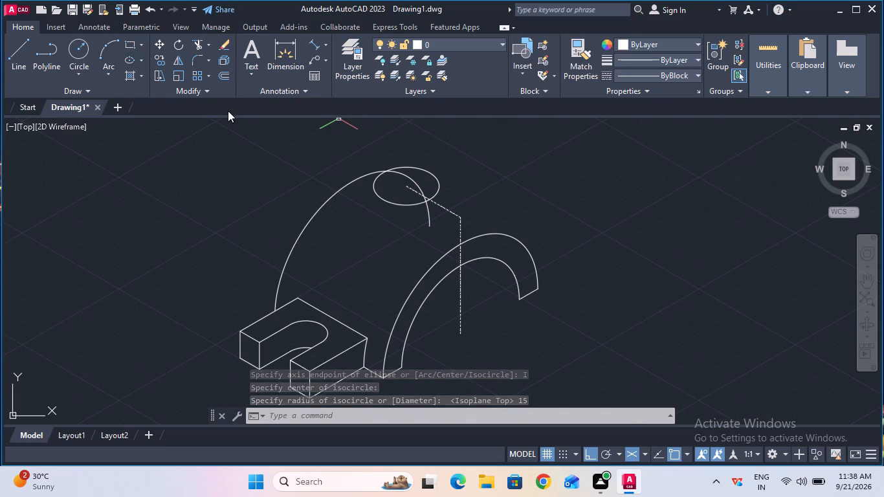
Draw a concentric 24 mm radius isocircle in the top isoplane around the 15 mm radius one.
{"action": "left_click", "coordinate": [349, 415]}
{"action": "type", "text": "ell"}
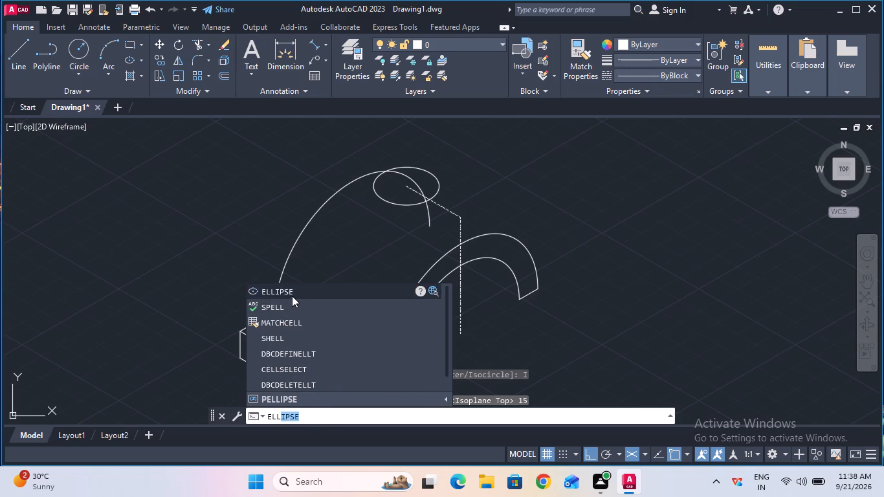
{"action": "left_click", "coordinate": [292, 295]}
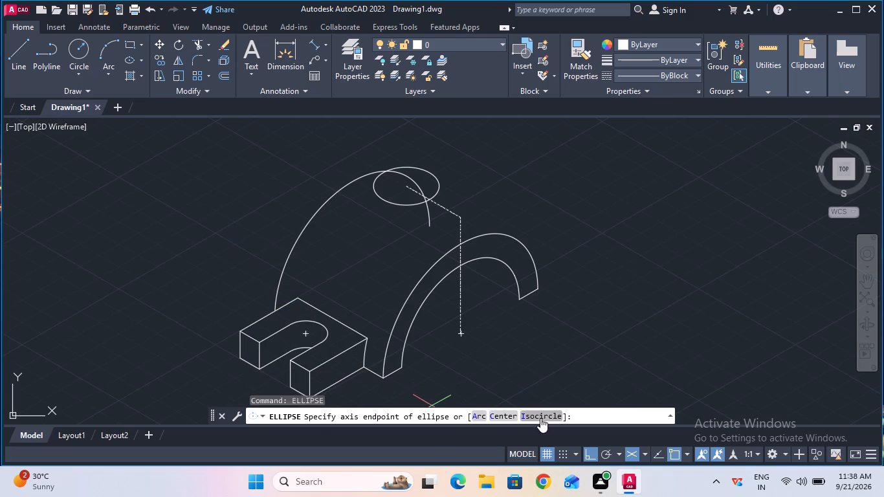
{"action": "left_click", "coordinate": [540, 418]}
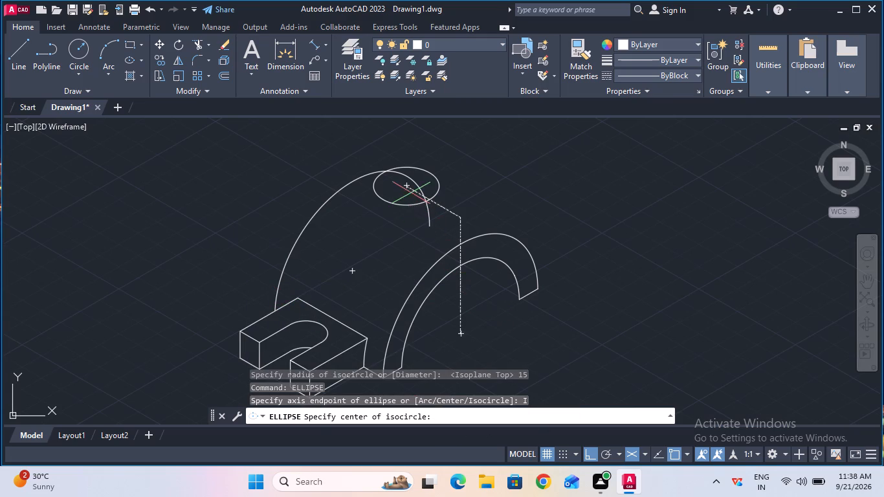
{"action": "left_click", "coordinate": [406, 187]}
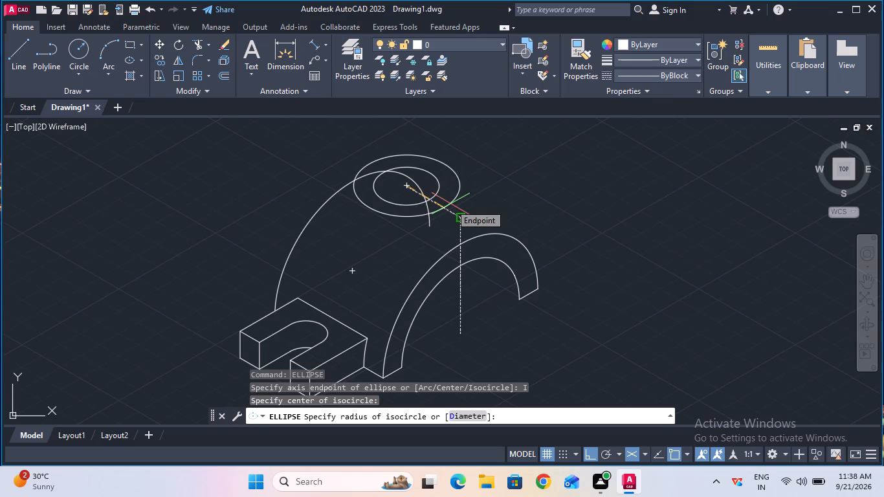
{"action": "key", "text": "2"}
{"action": "key", "text": "4"}
{"action": "key", "text": "Return"}
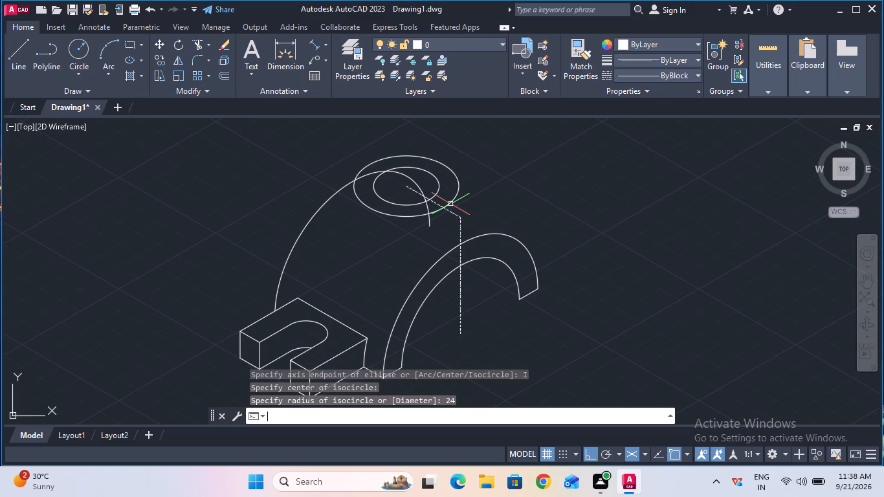
{"action": "key", "text": "Escape"}
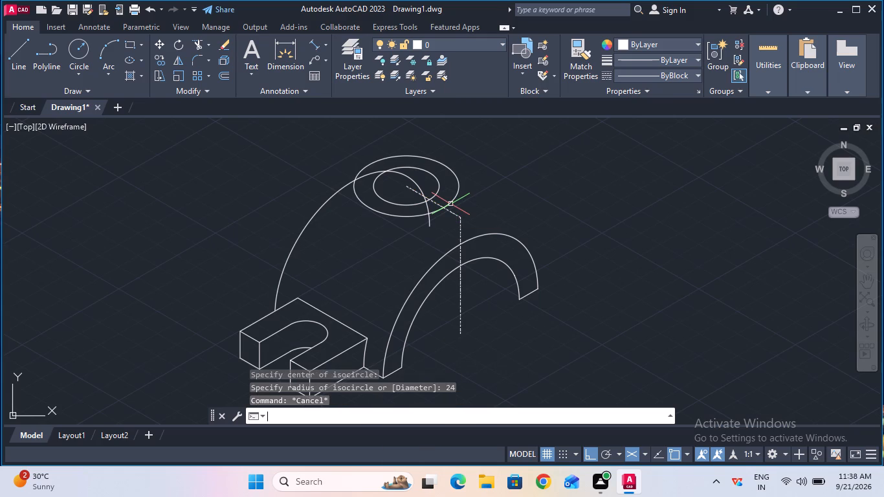
Check the radii of the inner and outer top isocircles along the centre line with temporary aligned dimensions.
{"action": "left_click", "coordinate": [313, 48]}
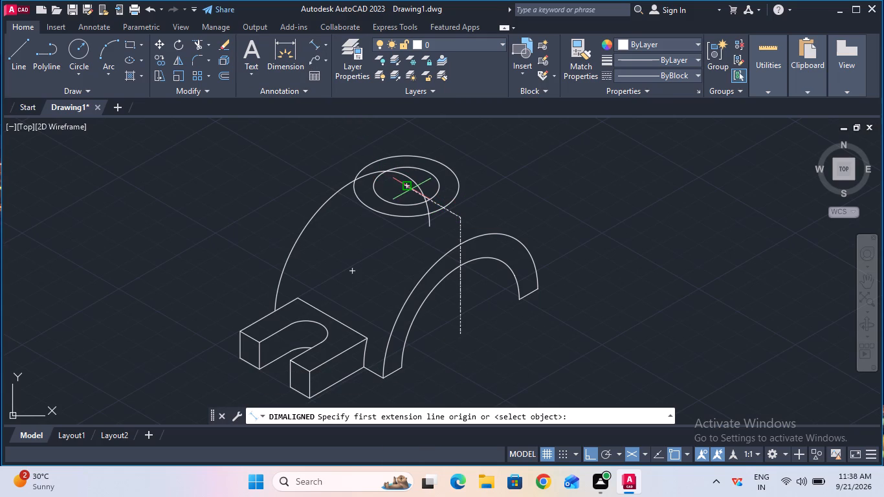
{"action": "scroll", "coordinate": [392, 181], "scroll_direction": "up", "scroll_amount": 2, "text": "ctrl"}
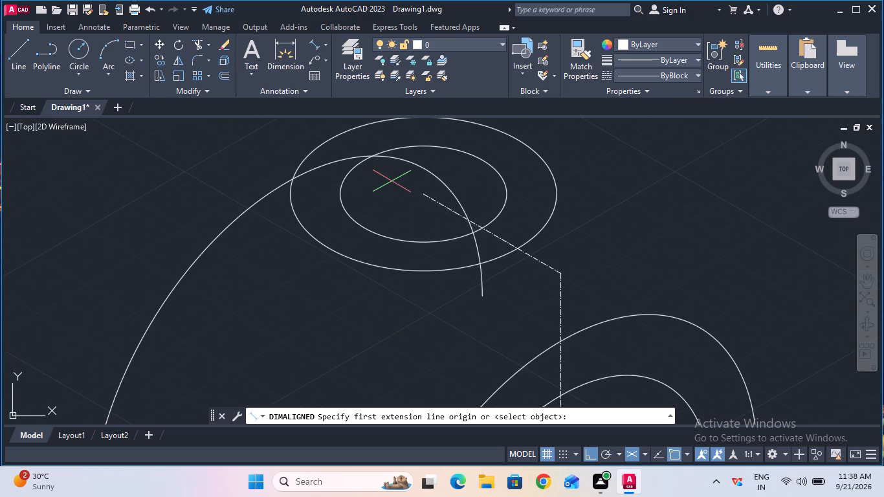
{"action": "left_click", "coordinate": [422, 193]}
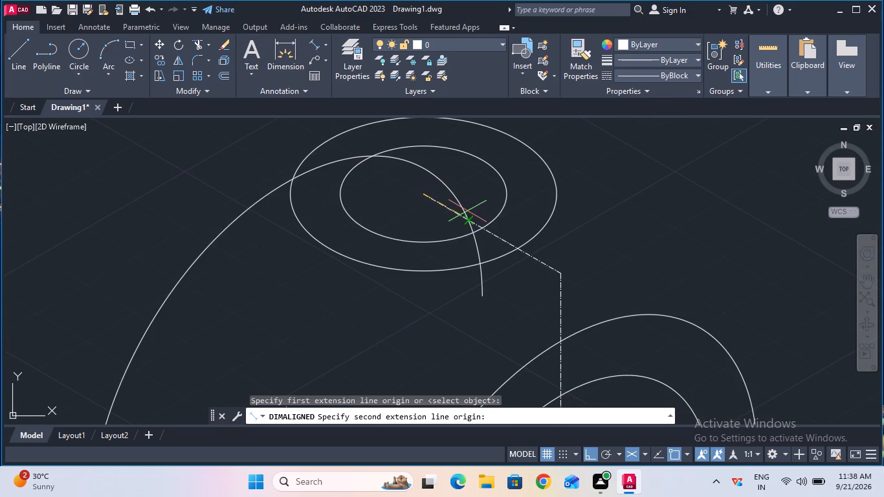
{"action": "left_click", "coordinate": [487, 230]}
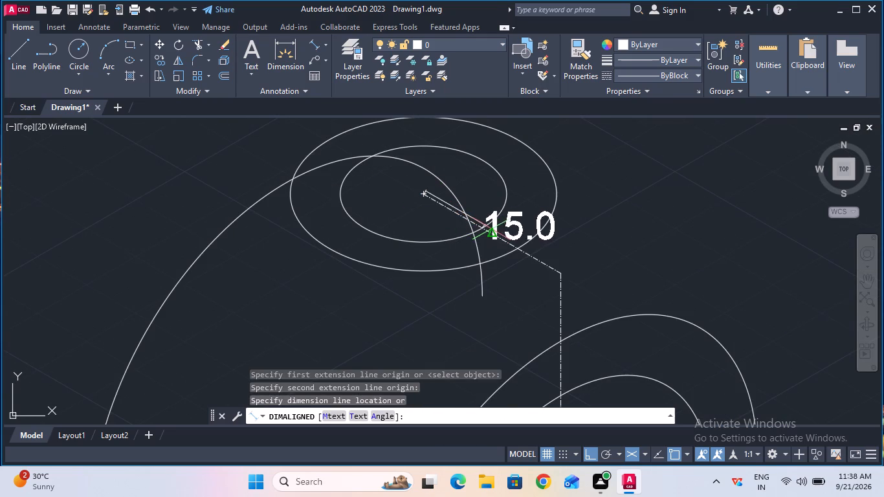
{"action": "key", "text": "Escape"}
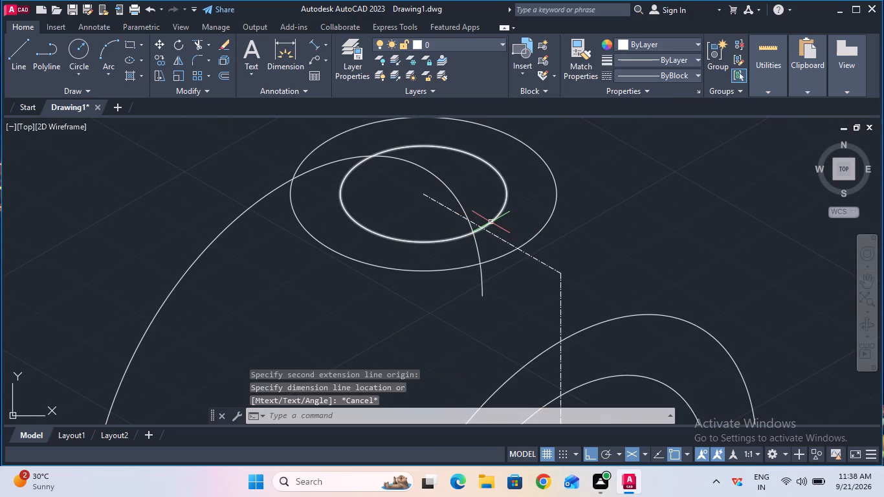
{"action": "double_click", "coordinate": [313, 46]}
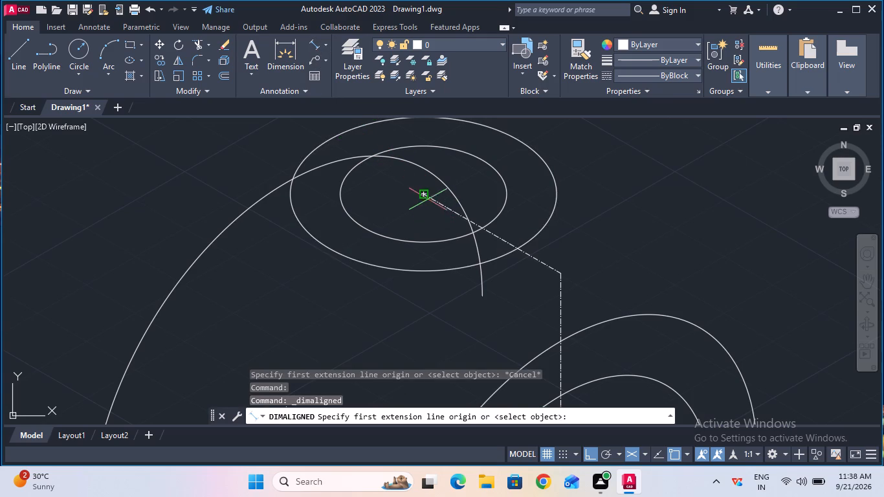
{"action": "left_click", "coordinate": [424, 192]}
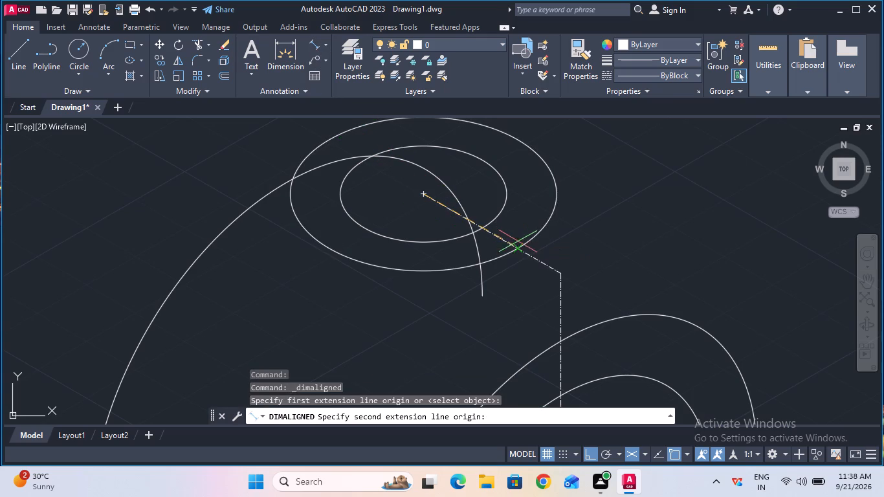
{"action": "left_click", "coordinate": [518, 248]}
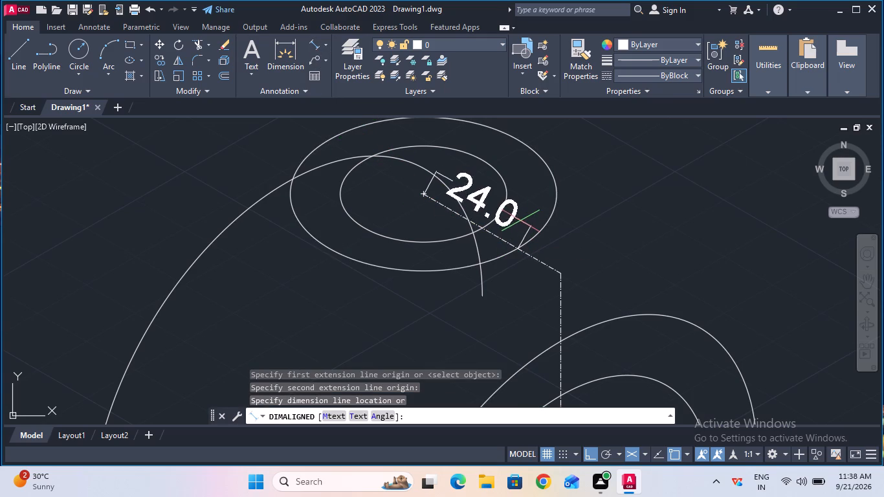
{"action": "key", "text": "Escape"}
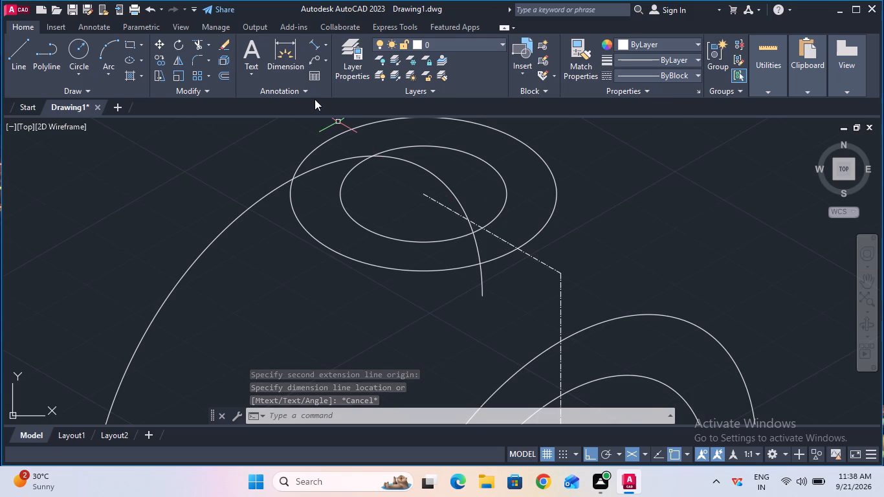
Trim away the rear arch's outer arc inside the two top isocircles and its remaining end beyond them.
{"action": "left_click", "coordinate": [199, 39]}
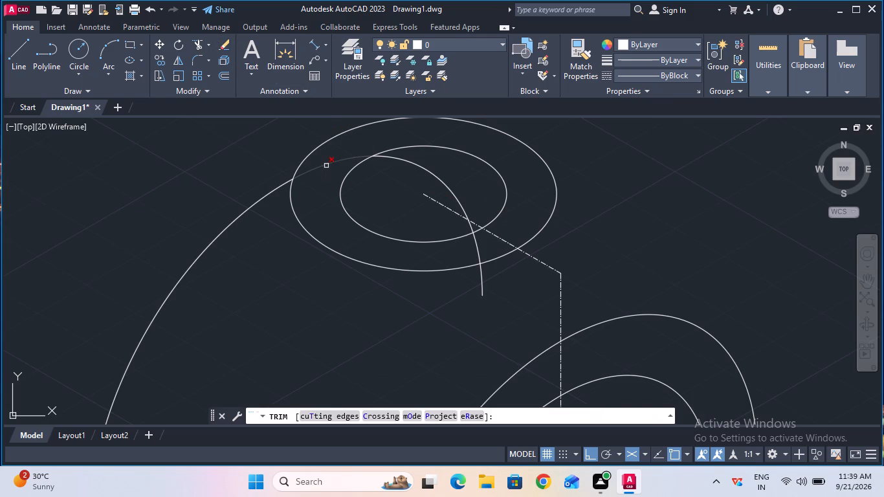
{"action": "left_click", "coordinate": [326, 166]}
{"action": "left_click", "coordinate": [412, 163]}
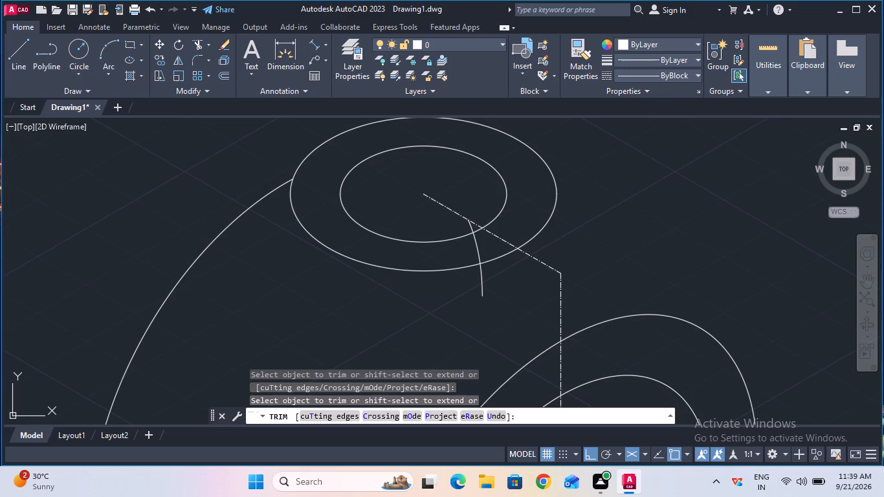
{"action": "left_click", "coordinate": [469, 226]}
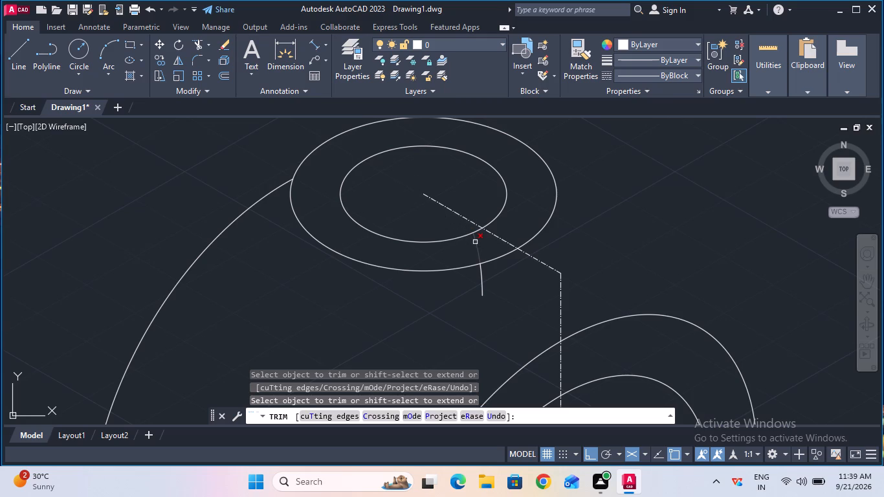
{"action": "left_click", "coordinate": [476, 242]}
{"action": "left_click", "coordinate": [481, 278]}
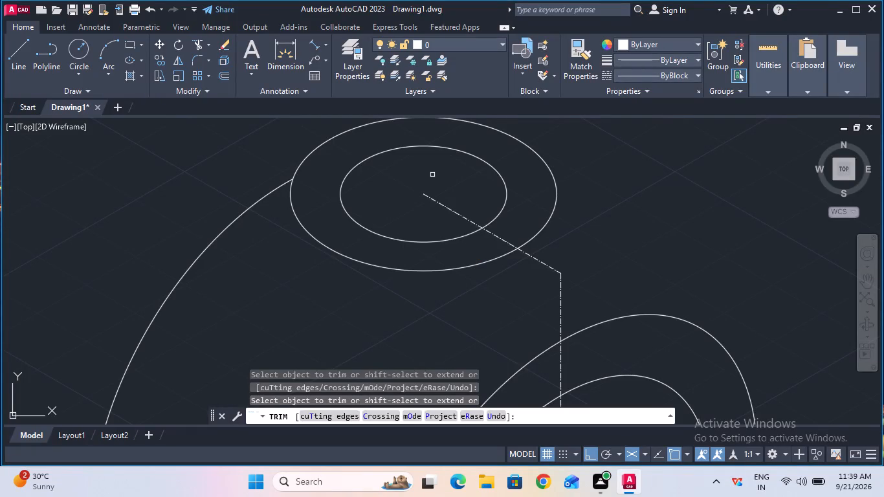
{"action": "key", "text": "Escape"}
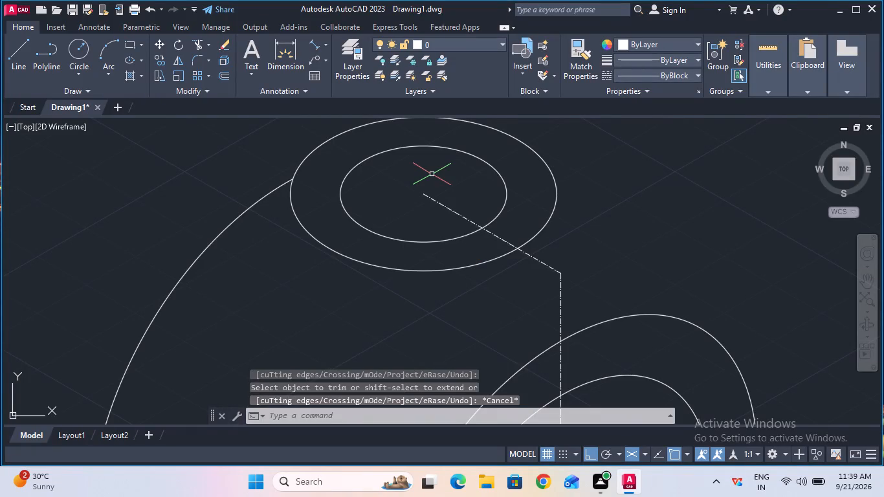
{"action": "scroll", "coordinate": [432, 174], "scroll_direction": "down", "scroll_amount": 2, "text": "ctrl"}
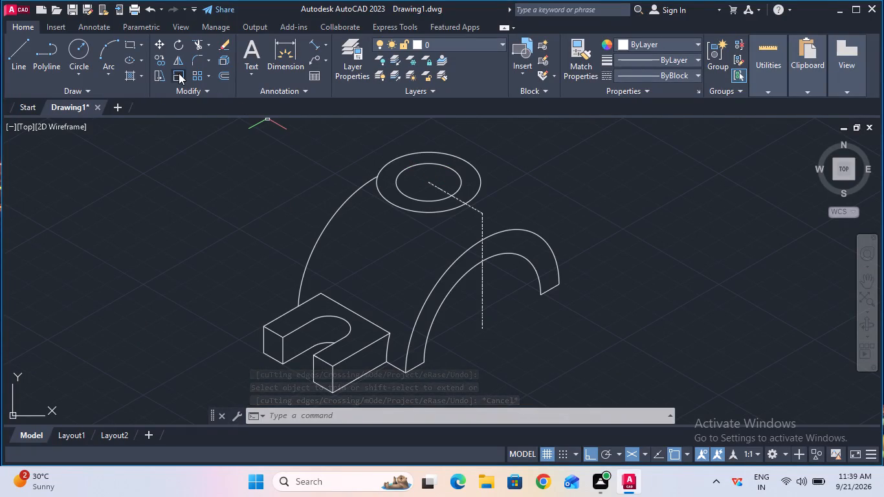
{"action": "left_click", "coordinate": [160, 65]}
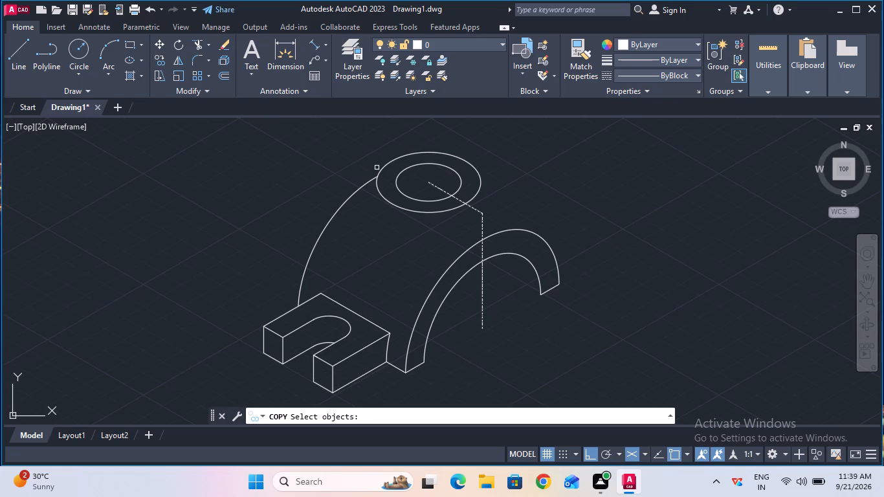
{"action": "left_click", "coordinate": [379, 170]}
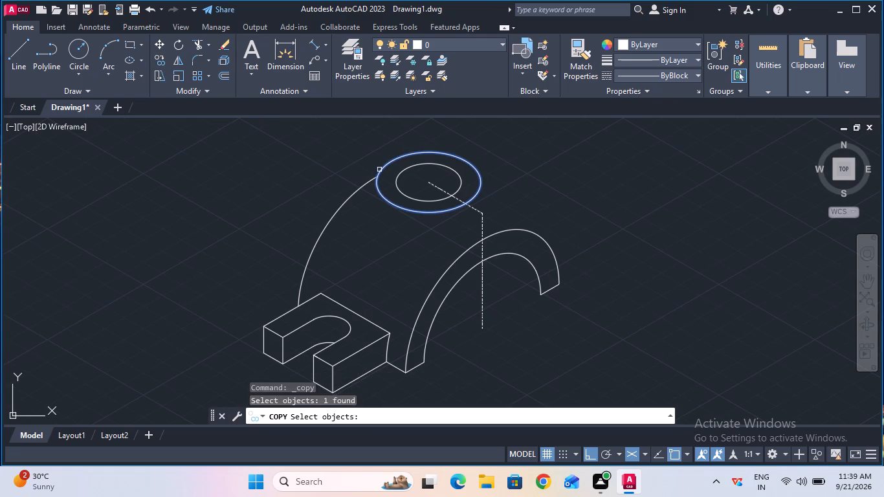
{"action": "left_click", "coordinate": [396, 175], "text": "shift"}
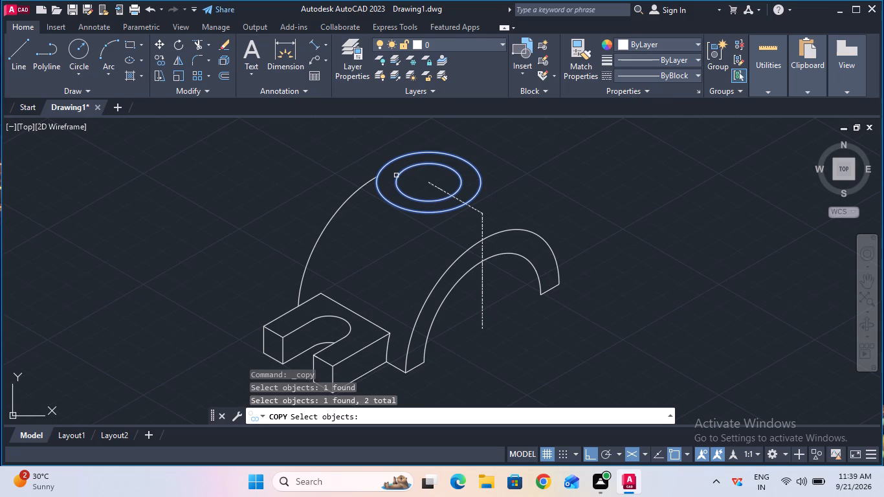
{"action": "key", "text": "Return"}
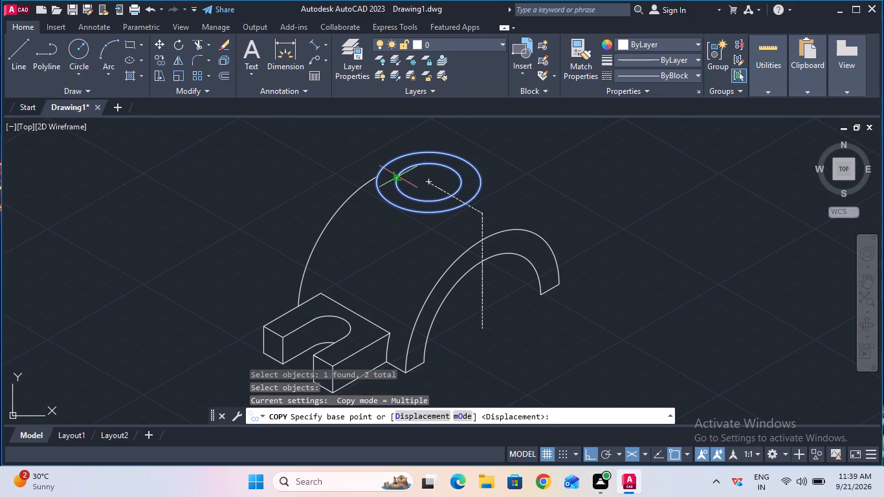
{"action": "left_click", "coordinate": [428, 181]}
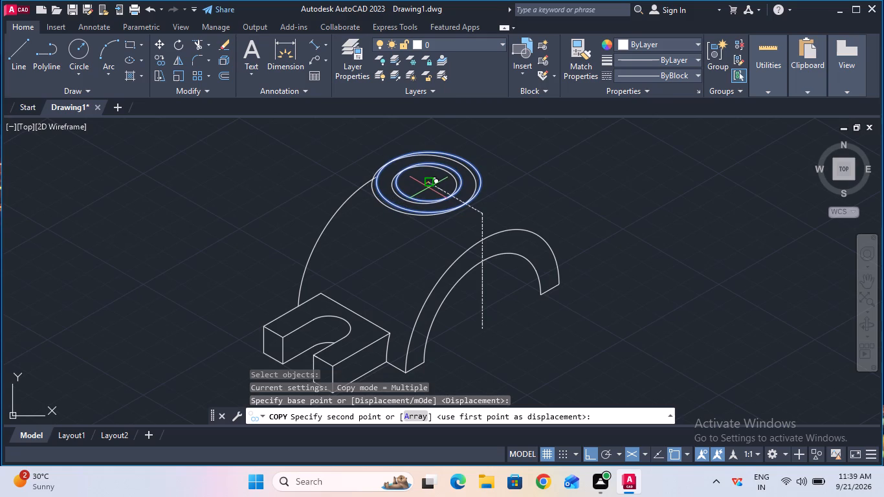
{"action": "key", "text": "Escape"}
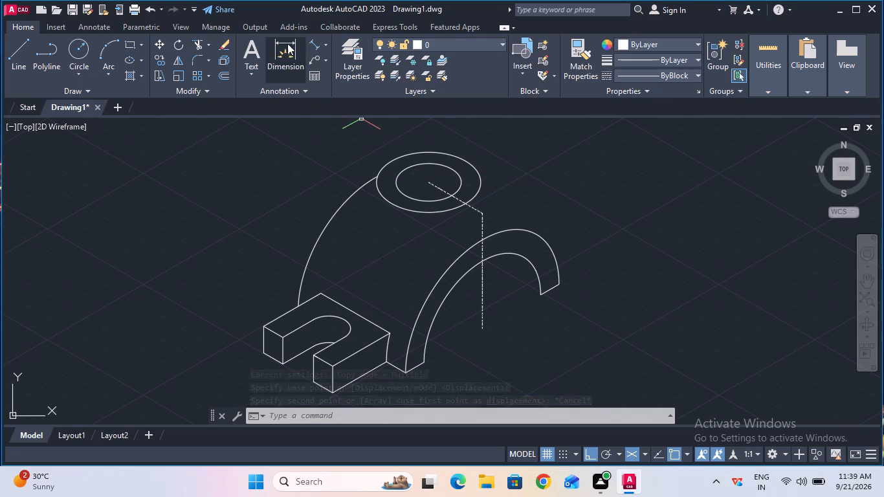
Check the vertical distance from the centre line's upper corner to the front arch's outer edge with a temporary aligned dimension.
{"action": "double_click", "coordinate": [310, 44]}
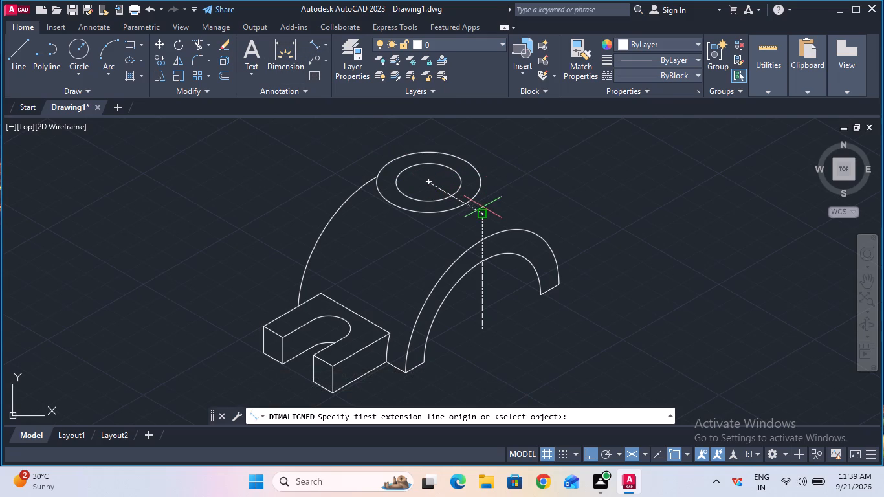
{"action": "double_click", "coordinate": [483, 213]}
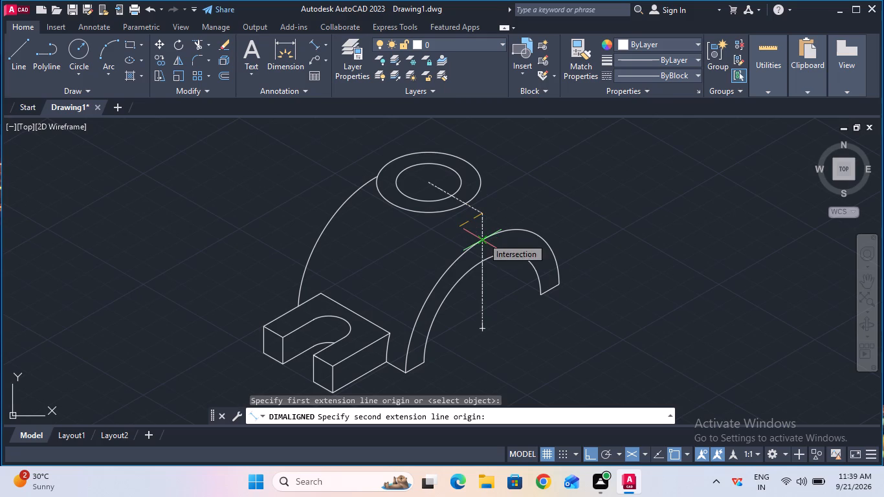
{"action": "left_click", "coordinate": [483, 237]}
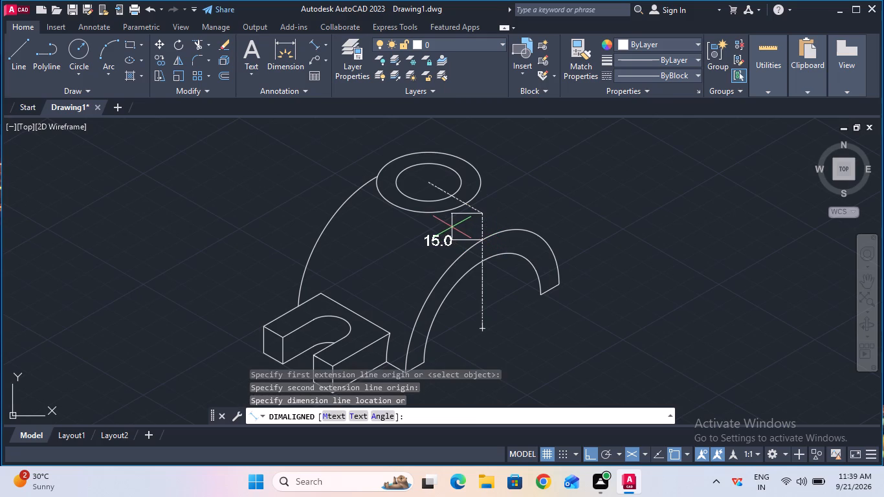
{"action": "key", "text": "Escape"}
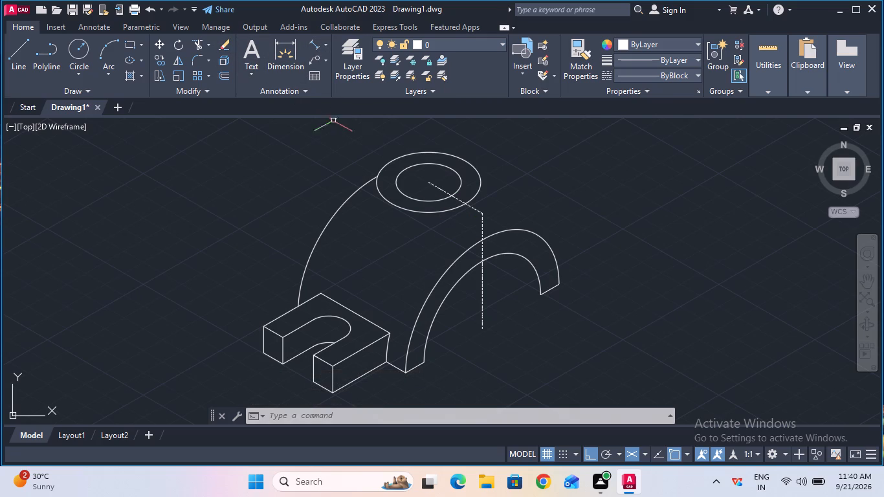
Copy both top isocircles 15 mm straight down from their common centre, using the right isoplane.
{"action": "left_click", "coordinate": [164, 58]}
{"action": "left_click", "coordinate": [382, 168]}
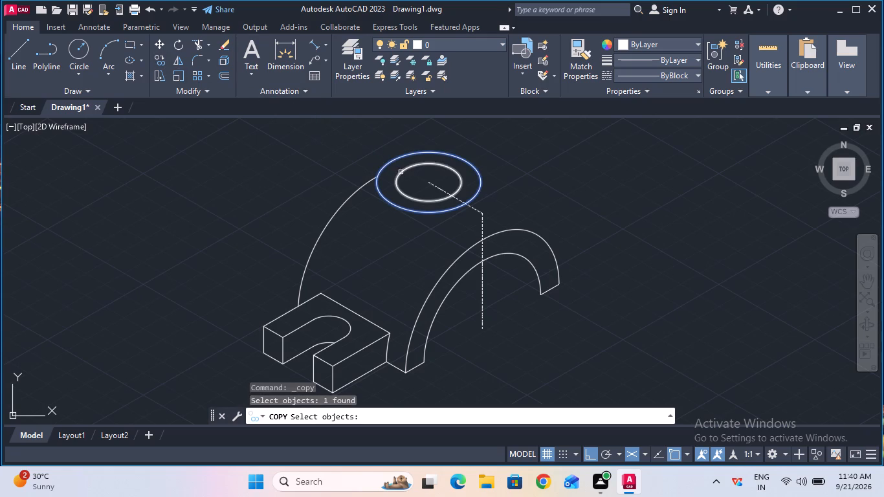
{"action": "left_click", "coordinate": [401, 172], "text": "shift"}
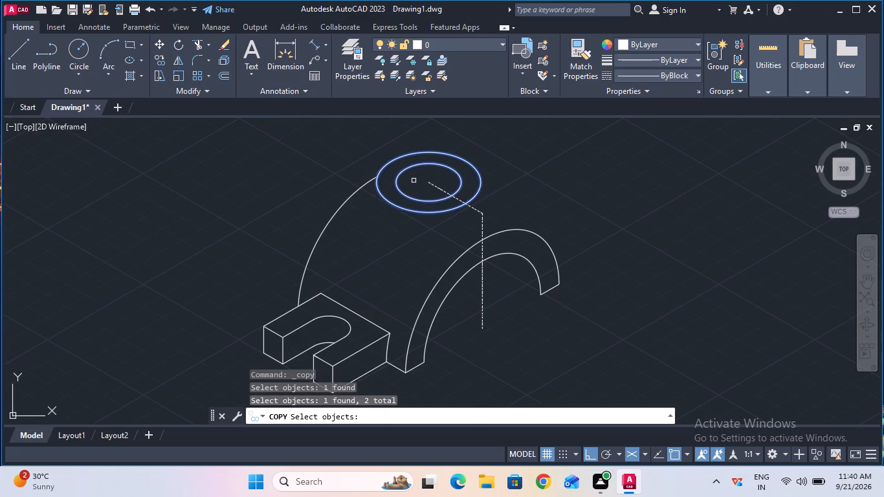
{"action": "key", "text": "Return"}
{"action": "left_click", "coordinate": [429, 184]}
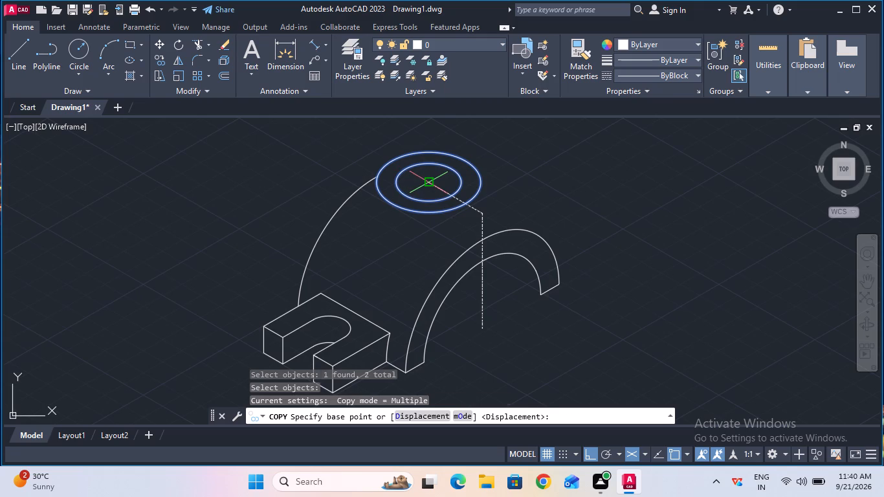
{"action": "key", "text": "F5"}
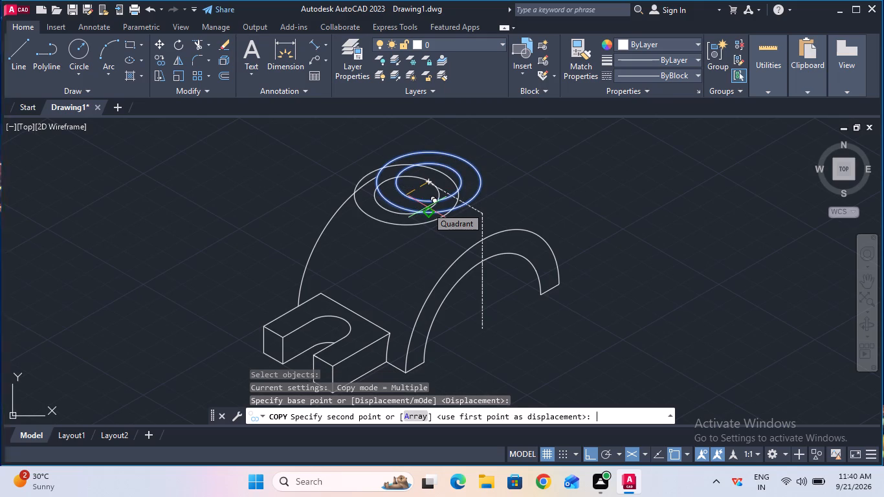
{"action": "type", "text": "15"}
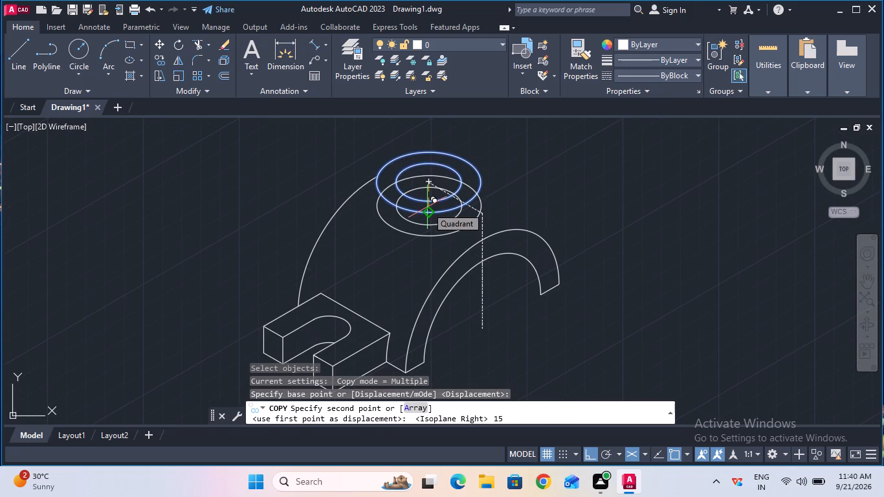
{"action": "key", "text": "Return"}
{"action": "key", "text": "Escape"}
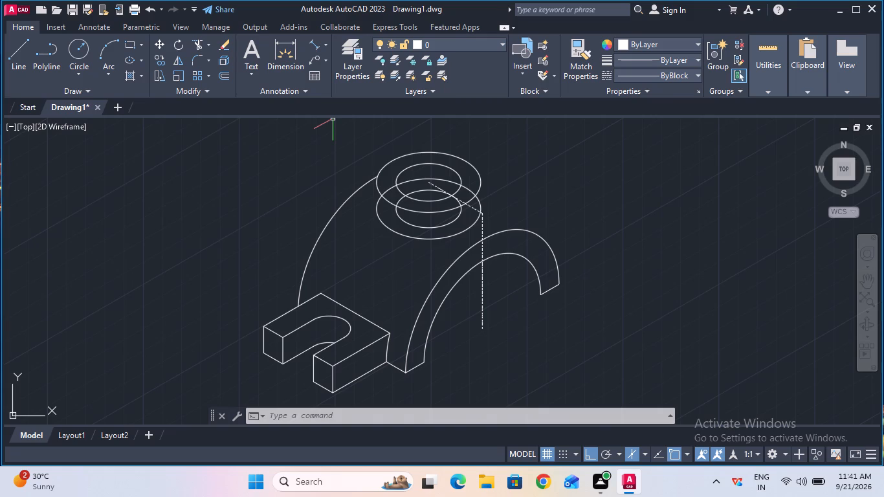
{"action": "key", "text": "Escape"}
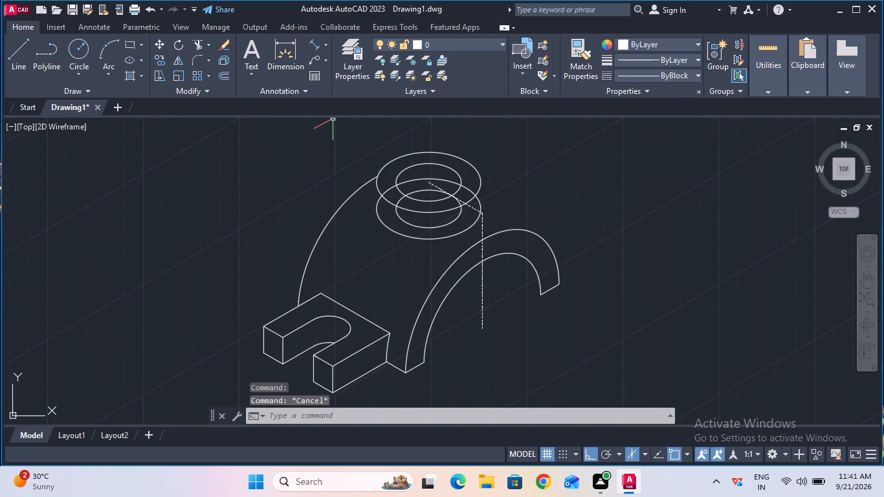
Erase the vertical centre line and the slanted centre line running to the top isocircles' centre.
{"action": "left_click", "coordinate": [223, 45]}
{"action": "left_click", "coordinate": [432, 184]}
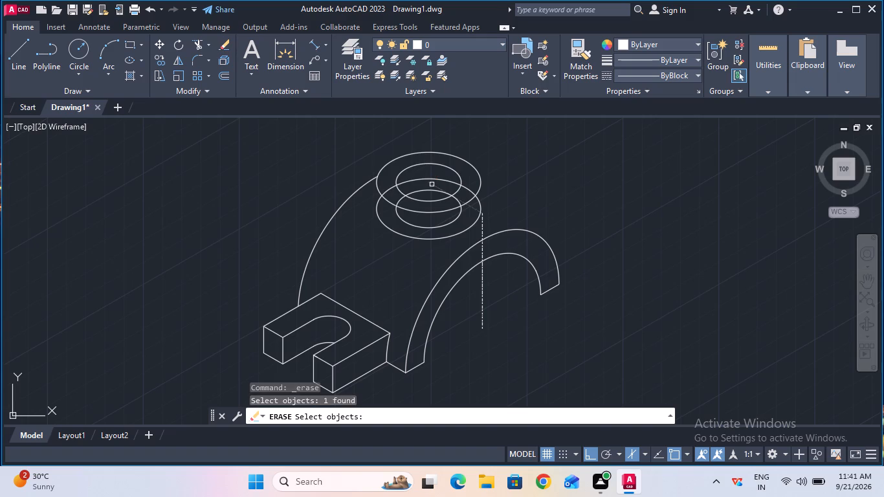
{"action": "left_click", "coordinate": [483, 227]}
{"action": "key", "text": "Return"}
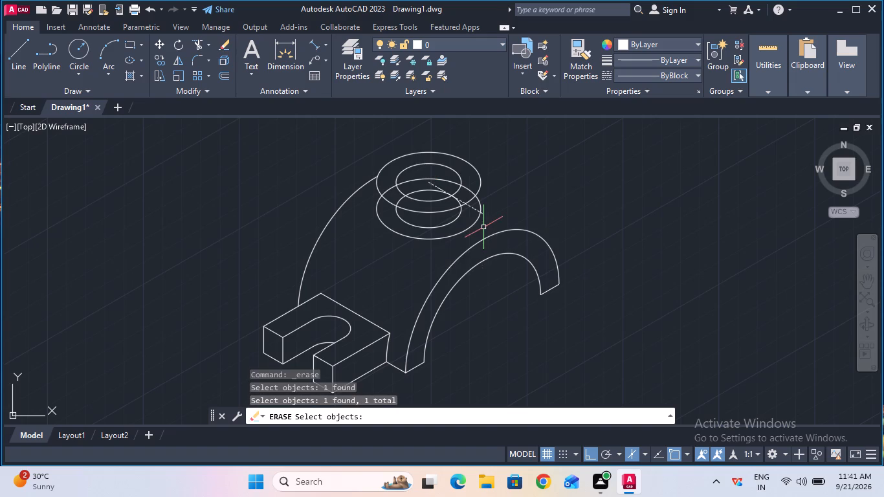
{"action": "left_click", "coordinate": [227, 44]}
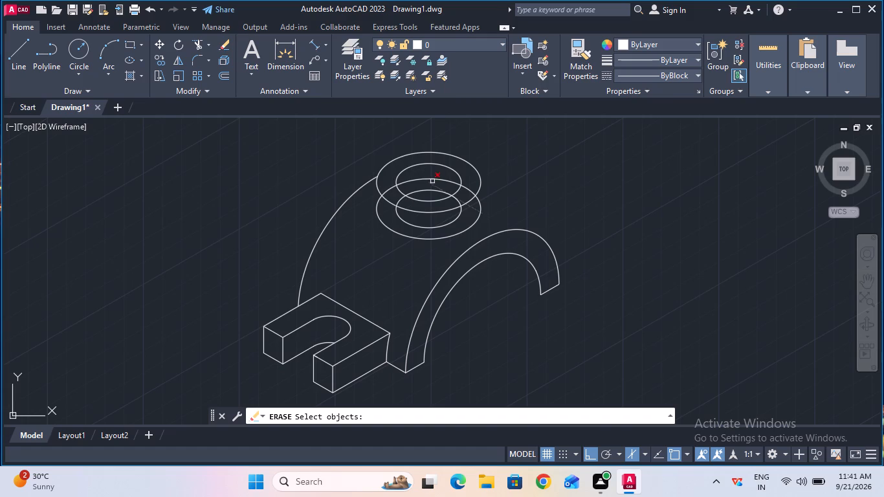
{"action": "left_click", "coordinate": [433, 185]}
{"action": "key", "text": "Return"}
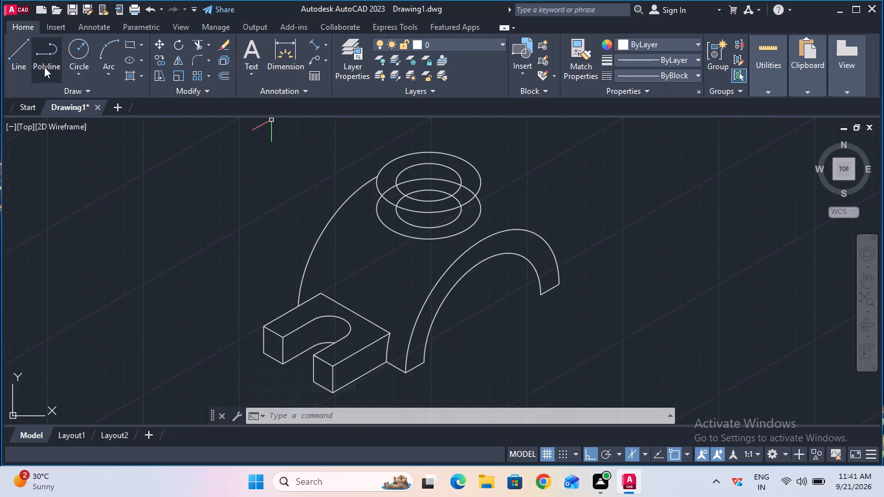
Draw a vertical line joining the right-hand quadrants of the lower and upper outer isocircles of the boss.
{"action": "left_click", "coordinate": [22, 58]}
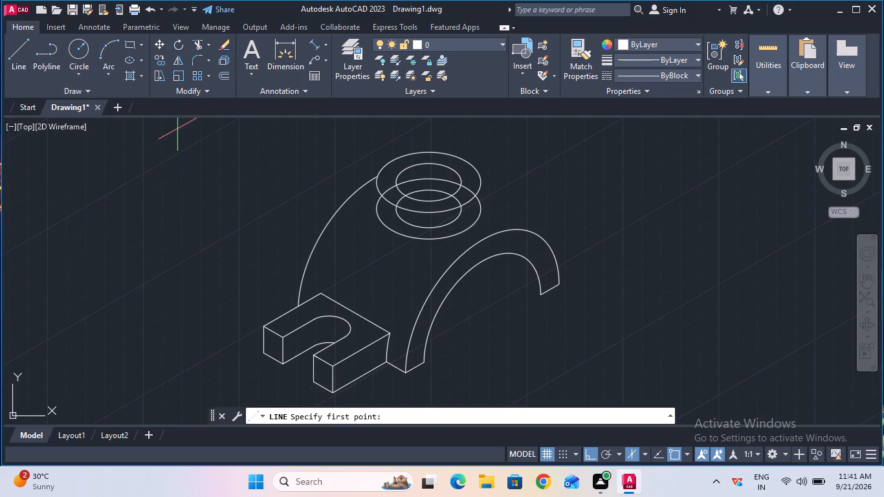
{"action": "left_click", "coordinate": [480, 209]}
{"action": "left_click", "coordinate": [480, 188]}
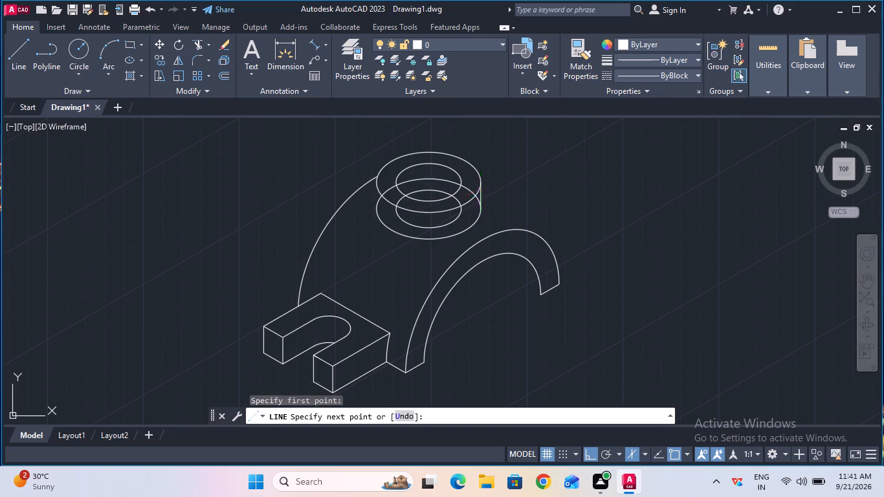
{"action": "scroll", "coordinate": [480, 196], "scroll_direction": "up", "scroll_amount": 3, "text": "ctrl"}
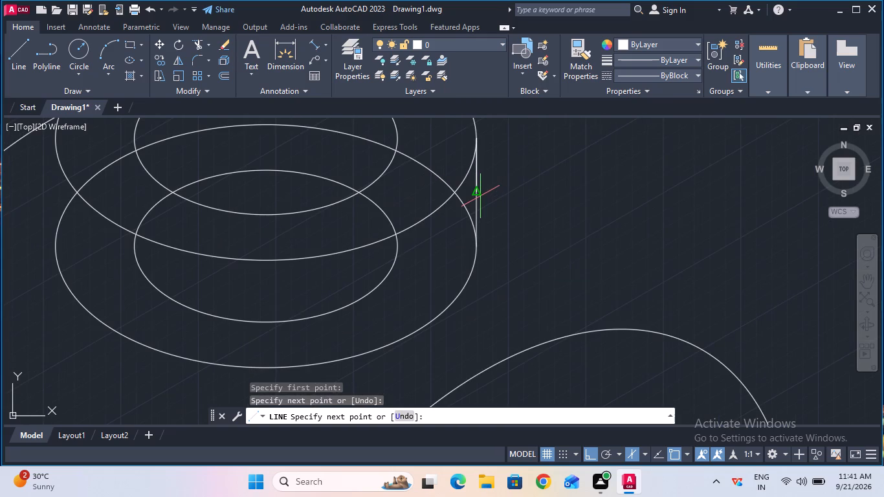
{"action": "scroll", "coordinate": [480, 196], "scroll_direction": "down", "scroll_amount": 6, "text": "ctrl"}
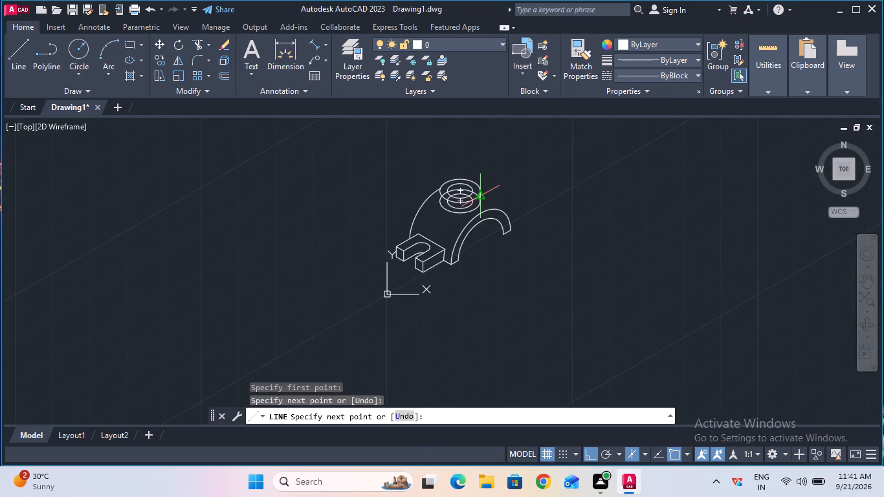
{"action": "scroll", "coordinate": [480, 196], "scroll_direction": "up", "scroll_amount": 2, "text": "ctrl"}
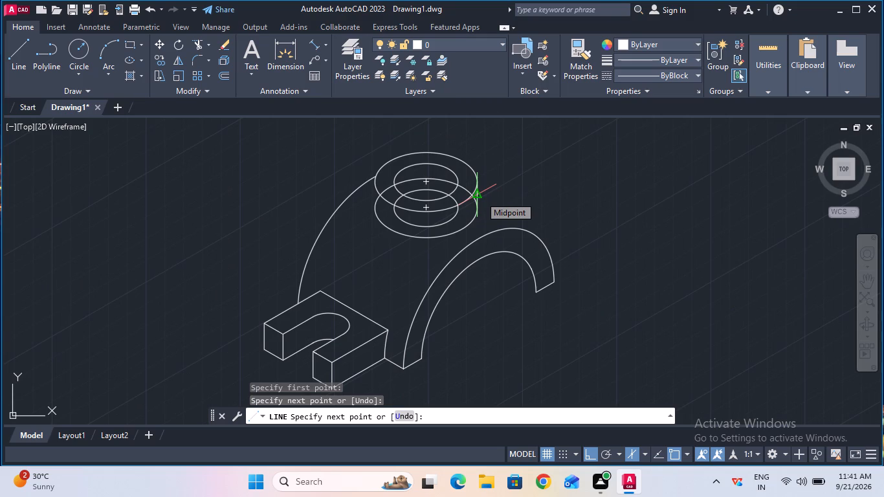
{"action": "key", "text": "Escape"}
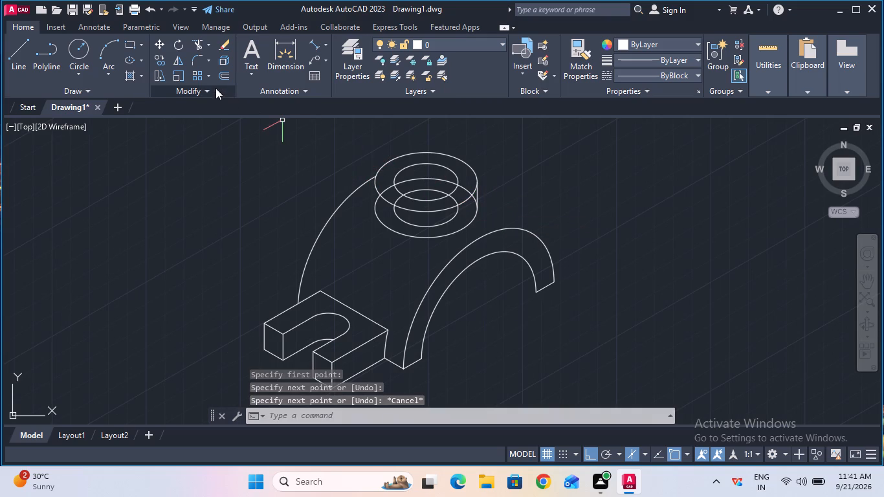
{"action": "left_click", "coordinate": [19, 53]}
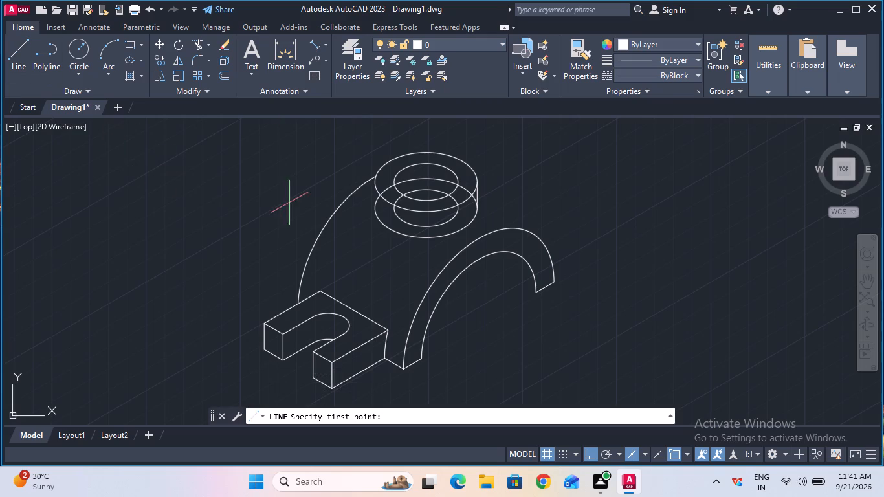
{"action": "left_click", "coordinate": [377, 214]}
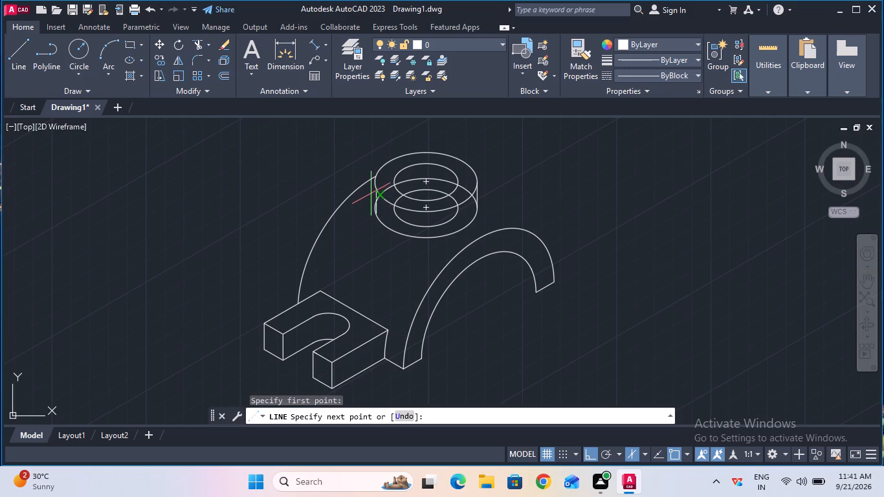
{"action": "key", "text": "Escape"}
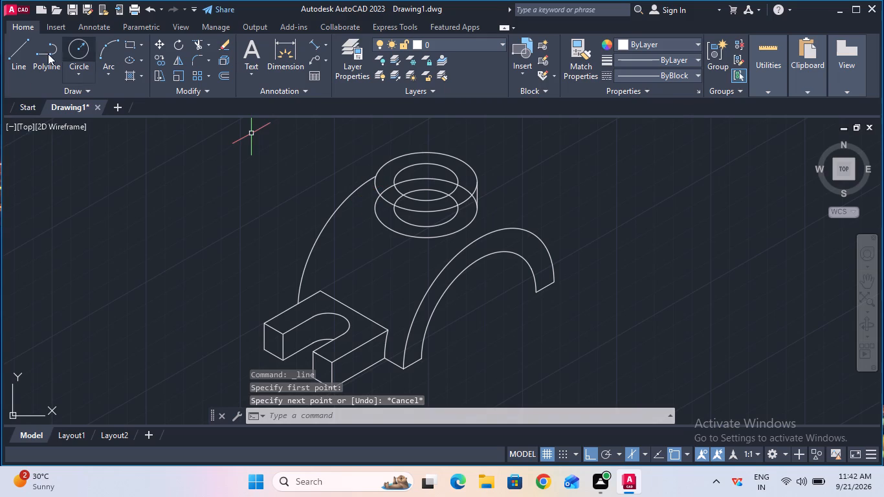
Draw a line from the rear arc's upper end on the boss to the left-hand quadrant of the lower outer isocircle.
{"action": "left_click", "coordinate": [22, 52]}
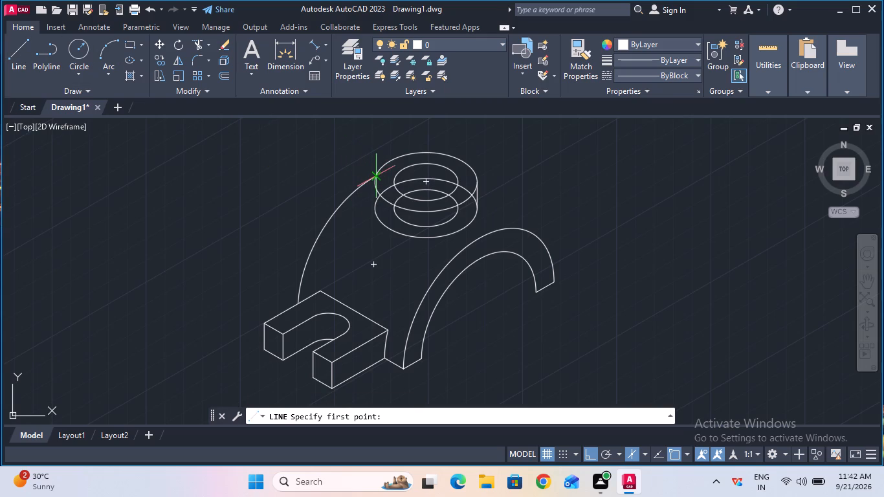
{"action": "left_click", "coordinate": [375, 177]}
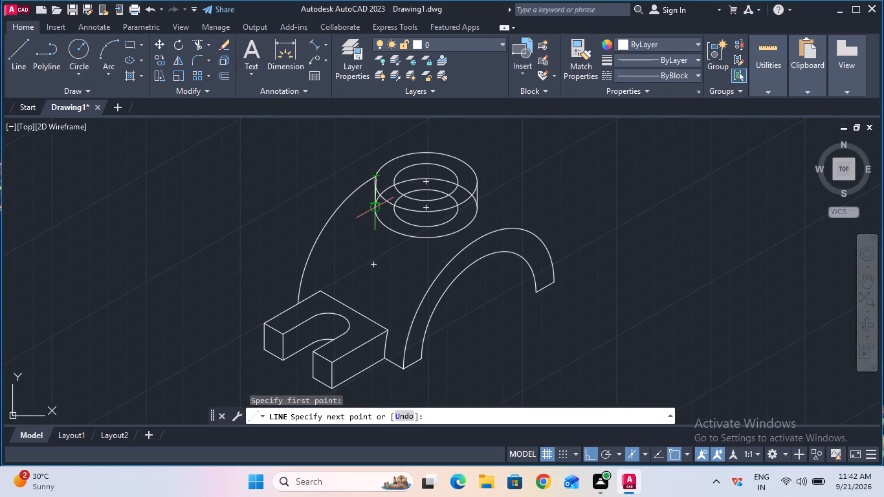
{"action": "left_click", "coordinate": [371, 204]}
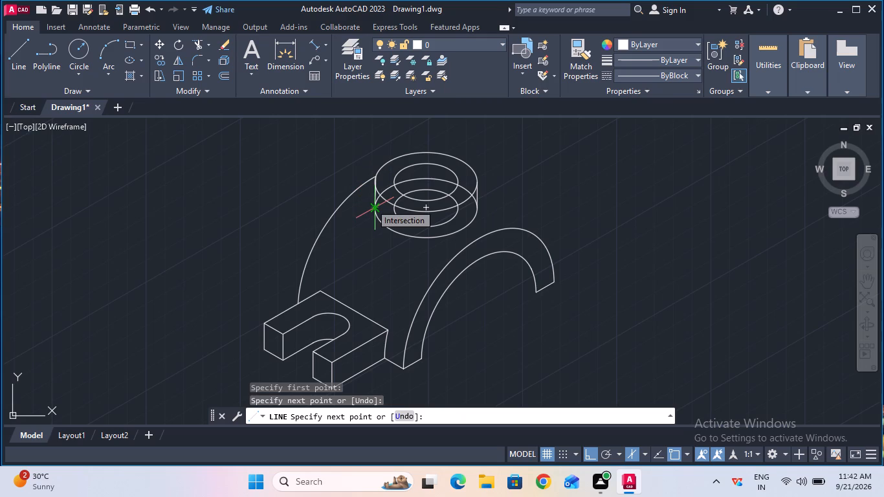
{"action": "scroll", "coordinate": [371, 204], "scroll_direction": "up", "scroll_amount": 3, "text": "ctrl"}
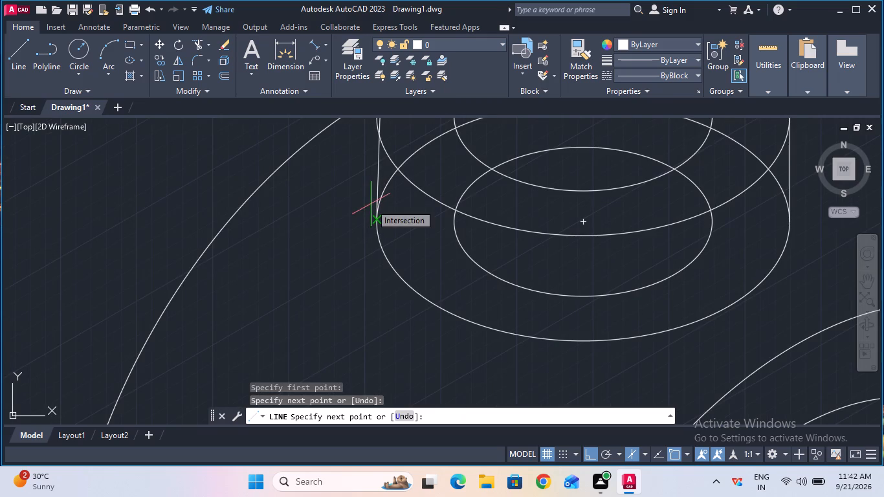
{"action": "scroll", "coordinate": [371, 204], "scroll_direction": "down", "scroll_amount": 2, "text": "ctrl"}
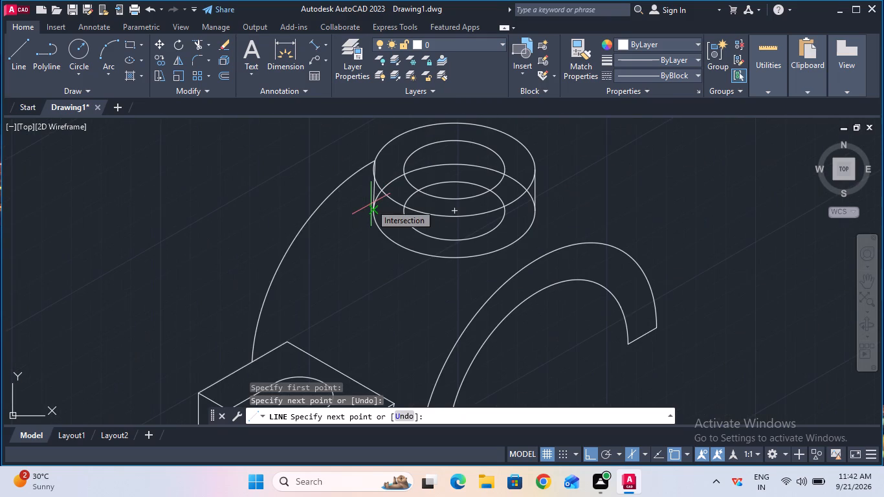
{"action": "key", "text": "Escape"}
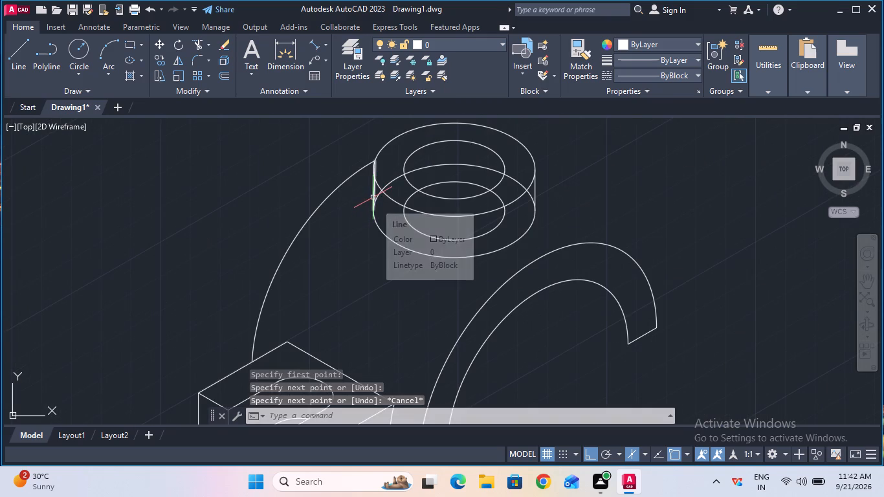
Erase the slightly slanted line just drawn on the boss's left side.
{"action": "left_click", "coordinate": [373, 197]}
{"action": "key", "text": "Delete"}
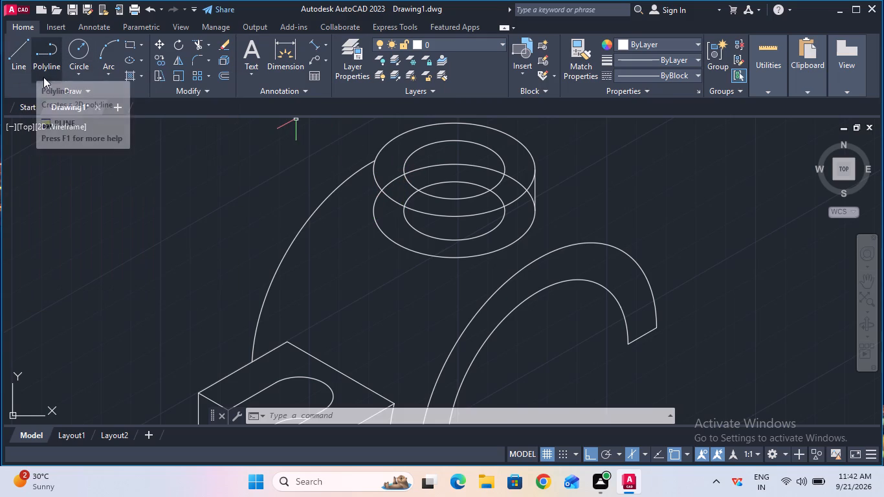
Draw a vertical line joining the left-hand quadrants of the boss's upper and lower outer isocircles.
{"action": "double_click", "coordinate": [26, 67]}
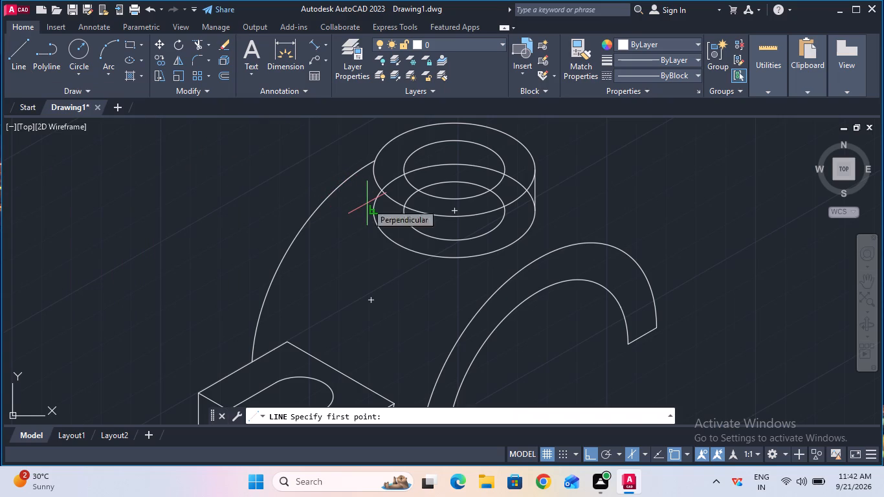
{"action": "left_click", "coordinate": [373, 170]}
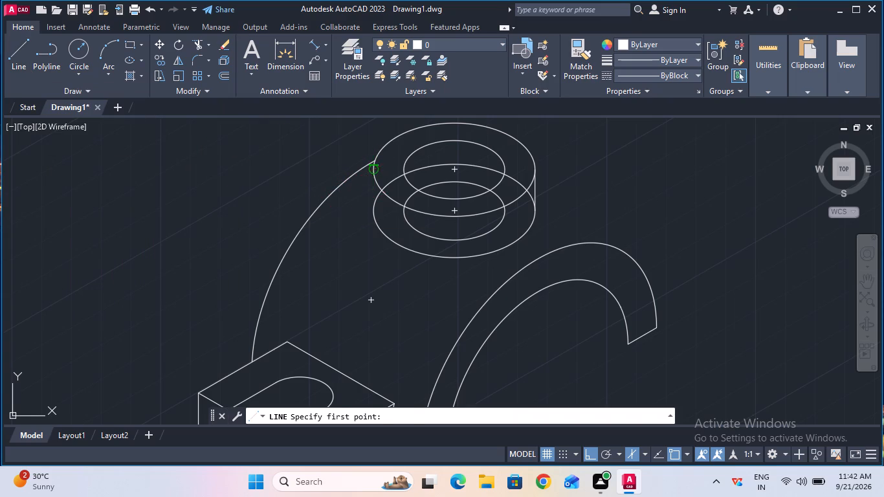
{"action": "left_click", "coordinate": [372, 208]}
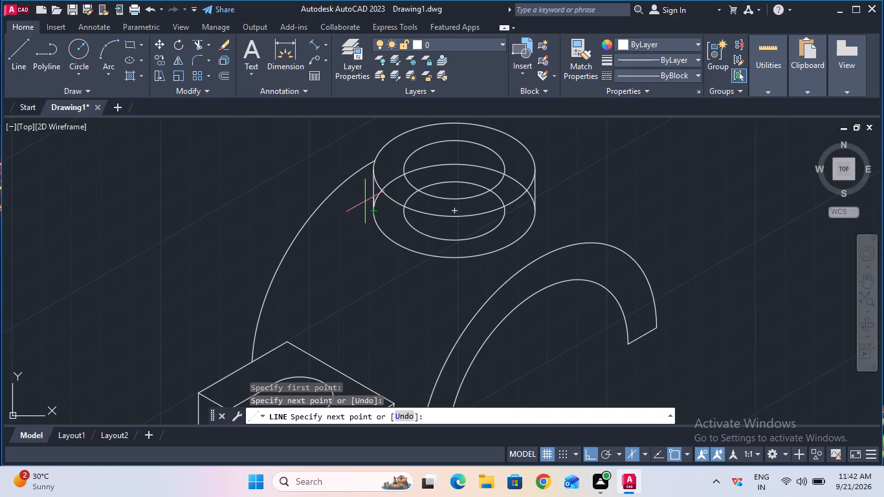
{"action": "key", "text": "Escape"}
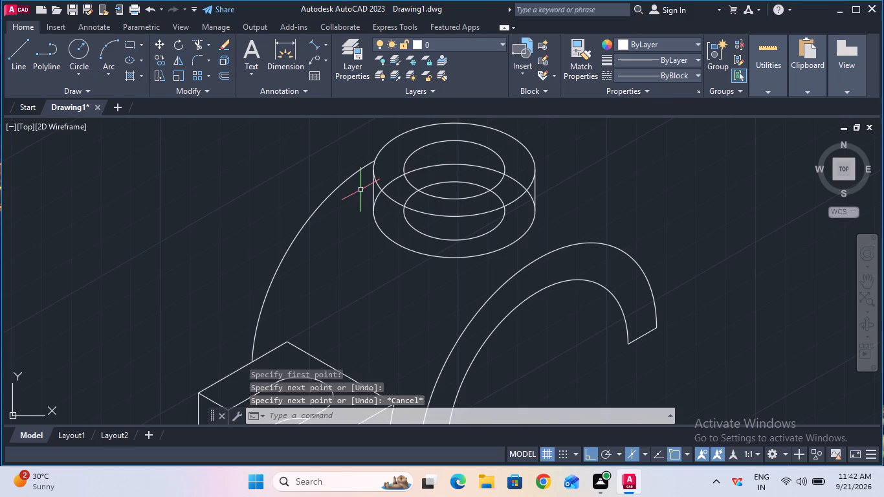
Trim away every segment of the boss's lower inner isocircle.
{"action": "left_click", "coordinate": [199, 45]}
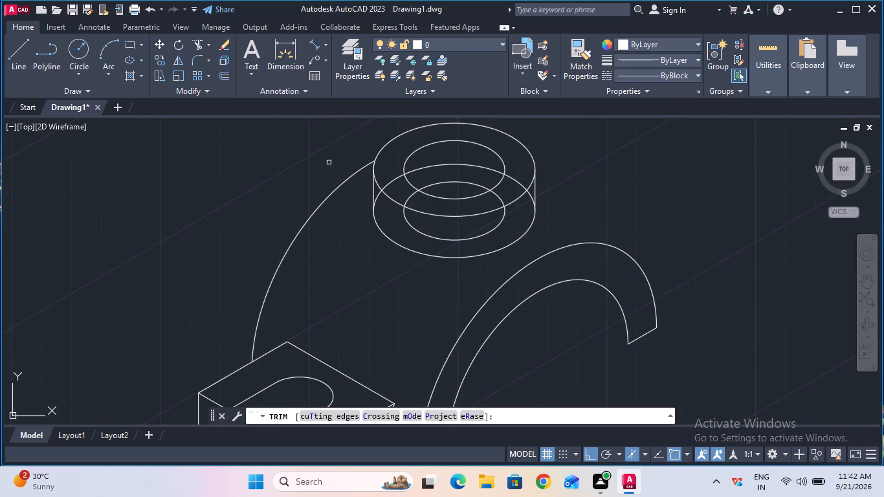
{"action": "left_click", "coordinate": [422, 234]}
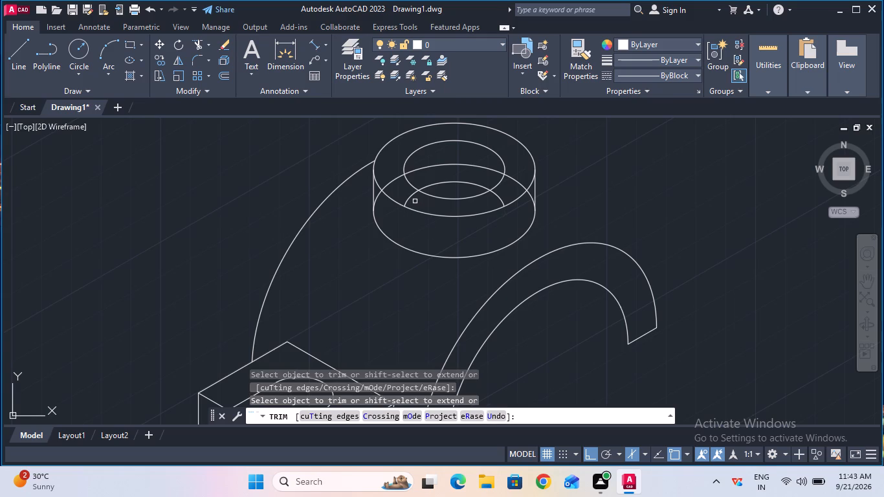
{"action": "left_click", "coordinate": [408, 199]}
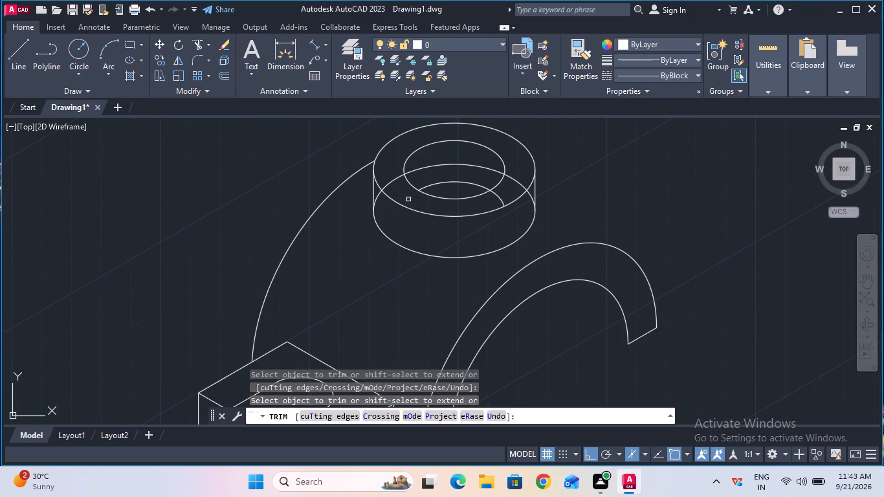
{"action": "left_click", "coordinate": [447, 182]}
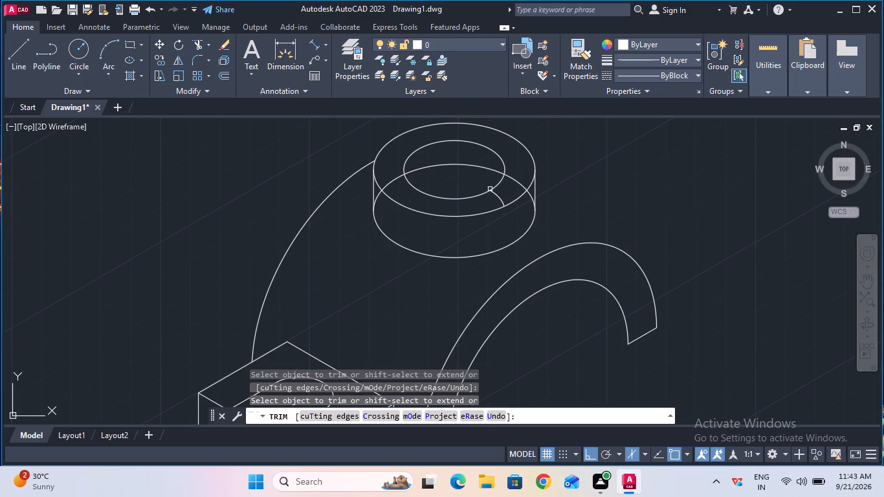
{"action": "left_click", "coordinate": [497, 195]}
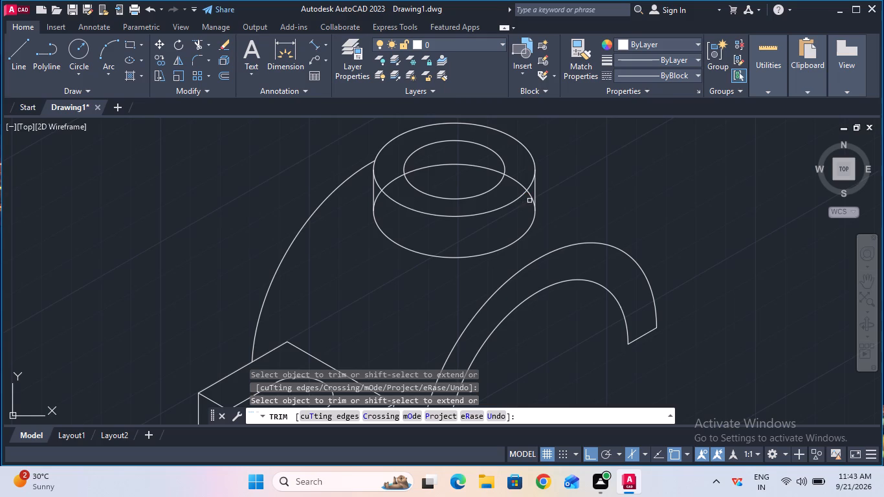
Trim away the hidden rear half of the boss's lower outer isocircle, keeping its front curve.
{"action": "left_click", "coordinate": [527, 199]}
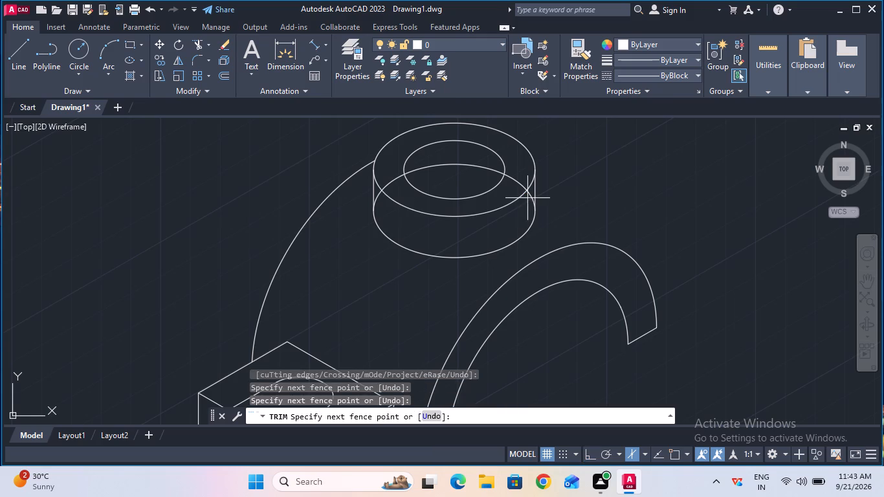
{"action": "left_click", "coordinate": [531, 195]}
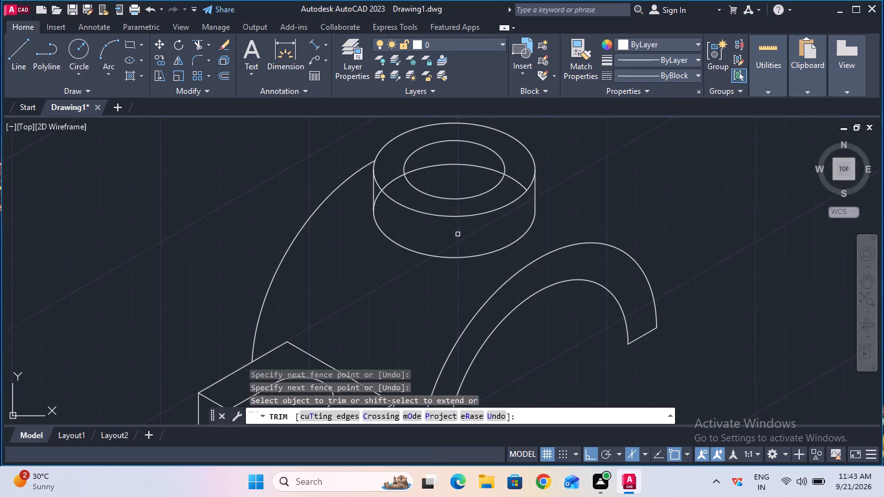
{"action": "left_click", "coordinate": [379, 199]}
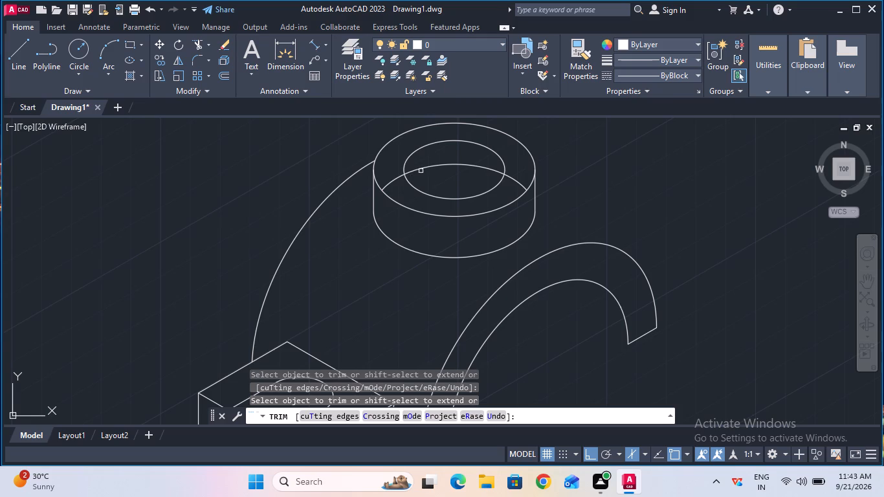
{"action": "left_click", "coordinate": [424, 169]}
{"action": "left_click", "coordinate": [393, 178]}
{"action": "left_click", "coordinate": [514, 181]}
{"action": "scroll", "coordinate": [514, 181], "scroll_direction": "down", "scroll_amount": 1, "text": "ctrl"}
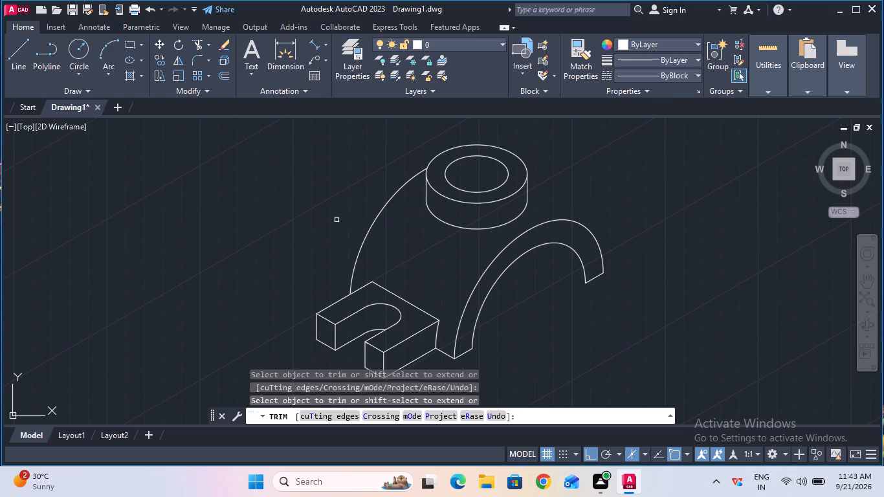
{"action": "key", "text": "Escape"}
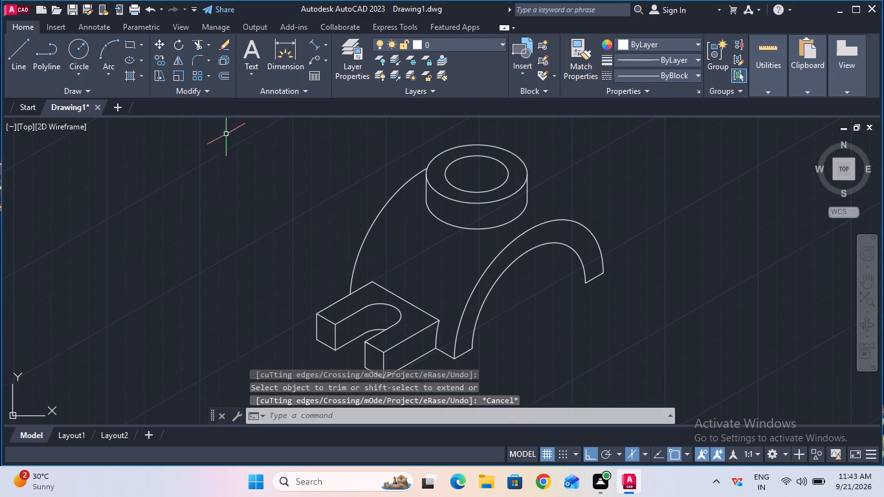
Draw a 10 mm line from the front arch's upper outer edge back towards the boss, using the left isoplane.
{"action": "left_click", "coordinate": [25, 52]}
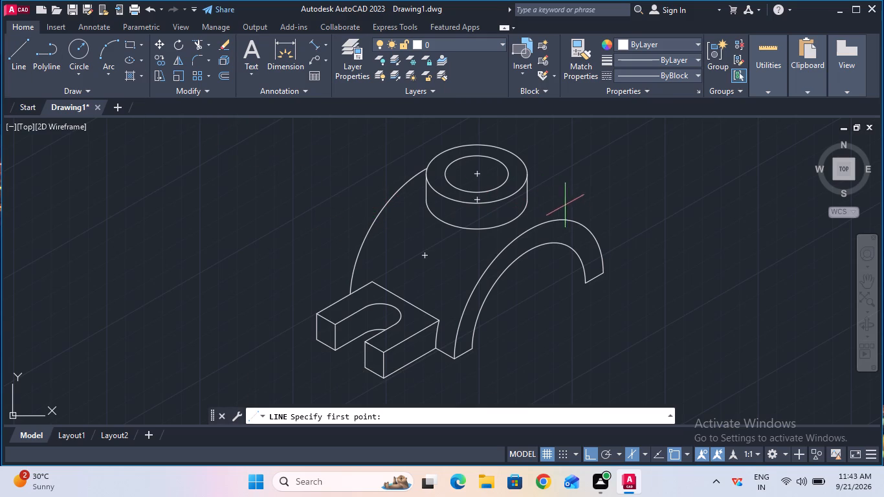
{"action": "left_click", "coordinate": [579, 225]}
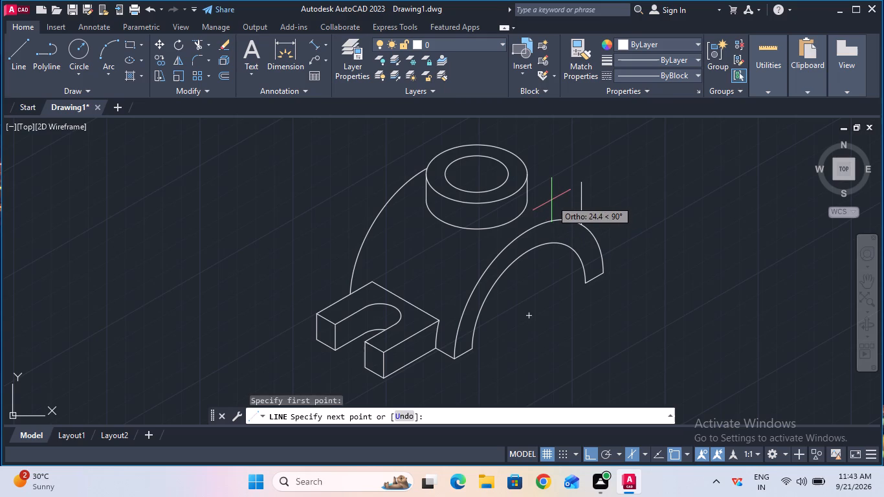
{"action": "key", "text": "F5"}
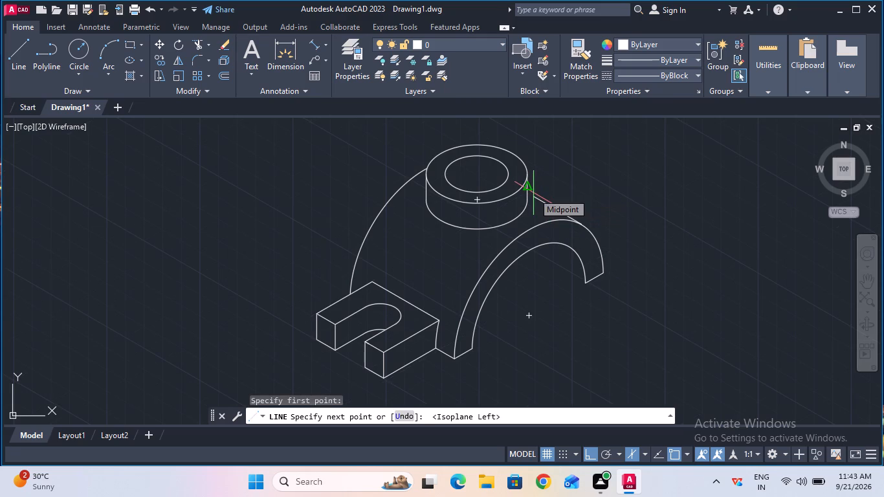
{"action": "key", "text": "3"}
{"action": "key", "text": "BackSpace"}
{"action": "type", "text": "10"}
{"action": "key", "text": "Return"}
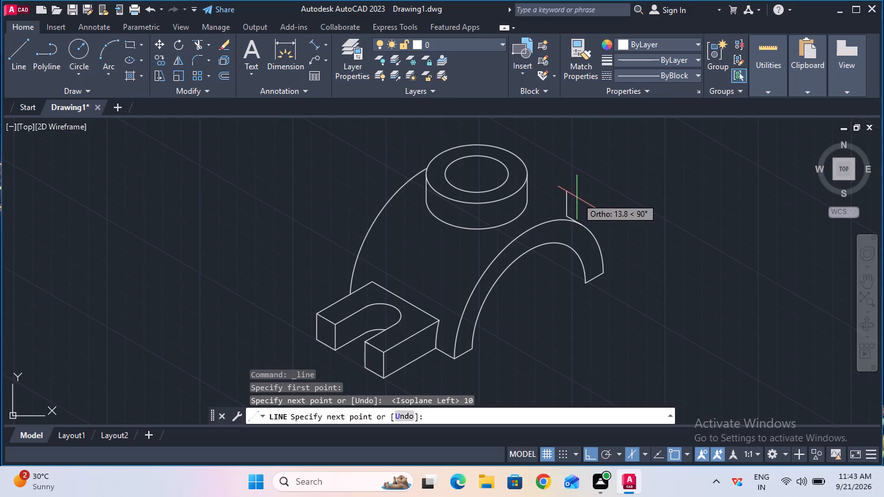
{"action": "key", "text": "Escape"}
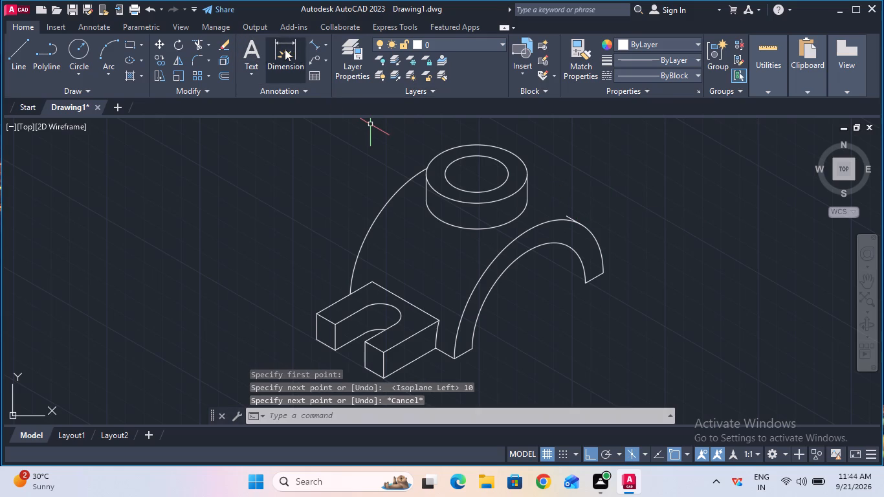
Extend the 10 mm line on the front arch to the boss's right-hand vertical edge.
{"action": "left_click", "coordinate": [212, 41]}
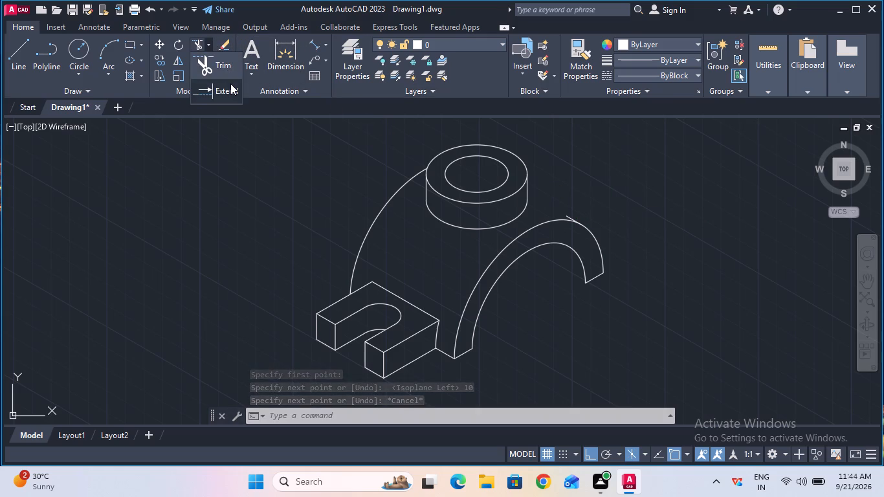
{"action": "left_click", "coordinate": [231, 83]}
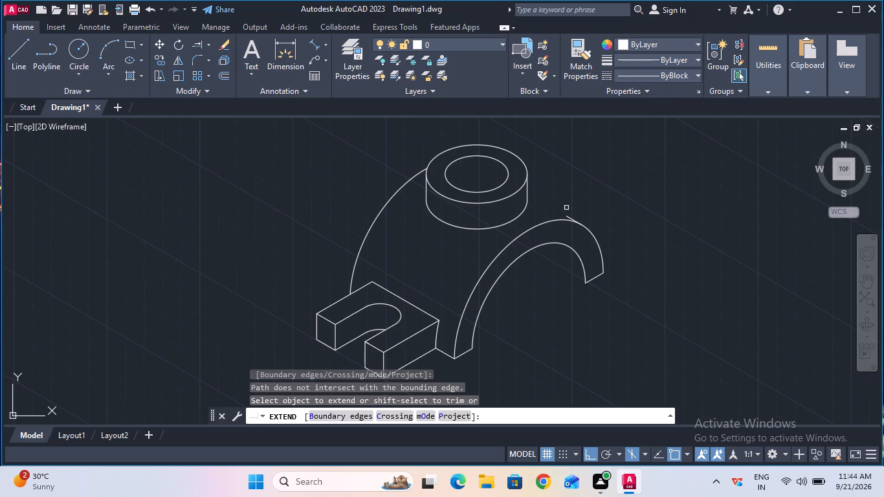
{"action": "left_click", "coordinate": [568, 215]}
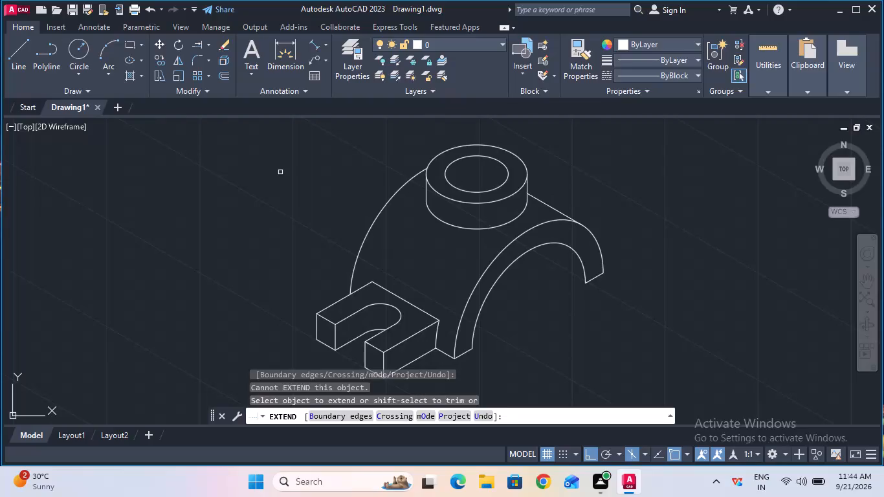
{"action": "key", "text": "Delete"}
{"action": "key", "text": "Delete"}
{"action": "key", "text": "Delete"}
{"action": "key", "text": "Escape"}
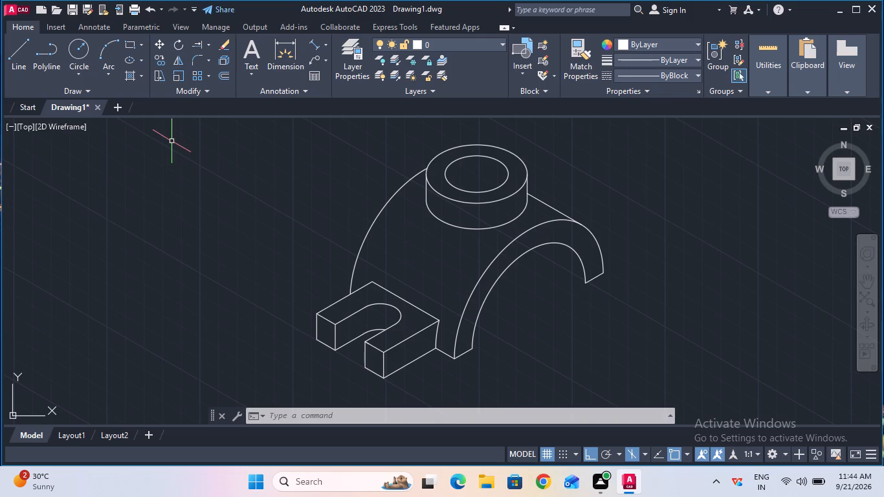
Draw a 43 mm CENTER-linetype line at 30° from the tab's rear top corner towards the boss, using the top isoplane.
{"action": "left_click", "coordinate": [28, 67]}
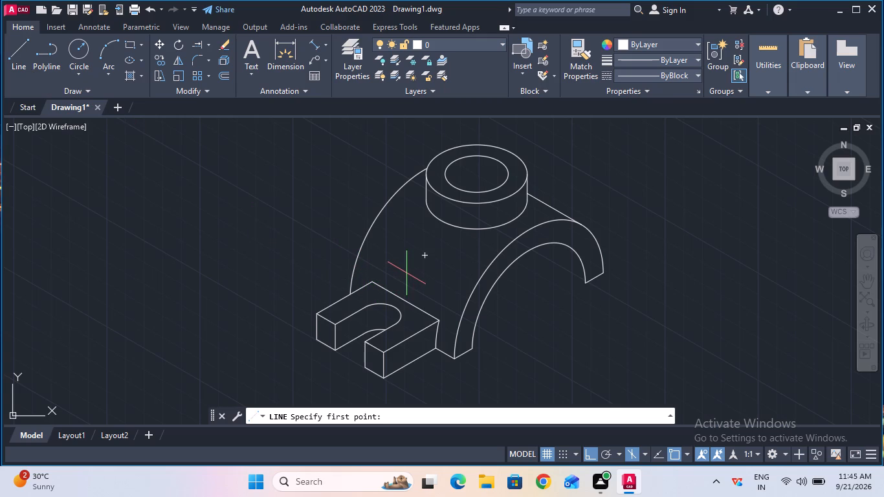
{"action": "key", "text": "F5"}
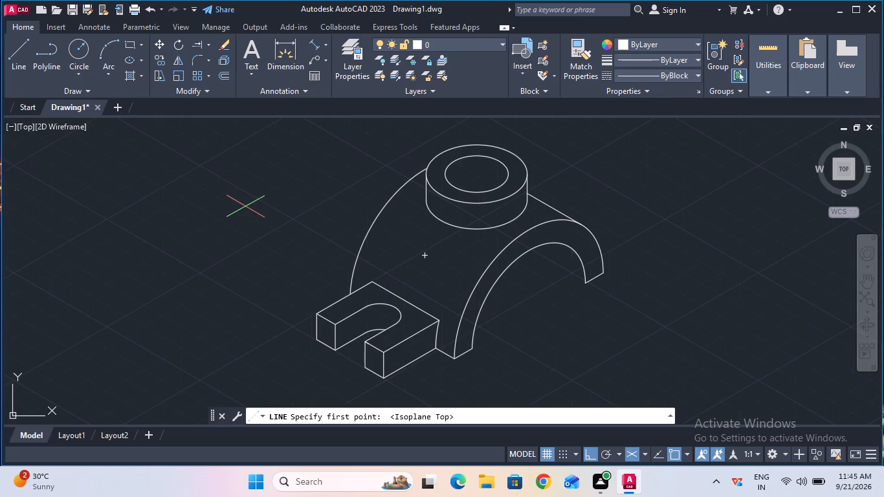
{"action": "left_click", "coordinate": [628, 77]}
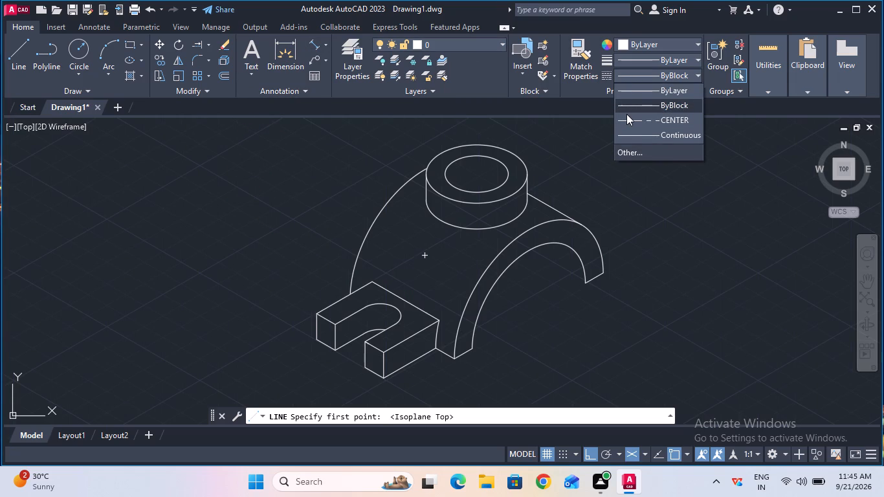
{"action": "left_click", "coordinate": [628, 122]}
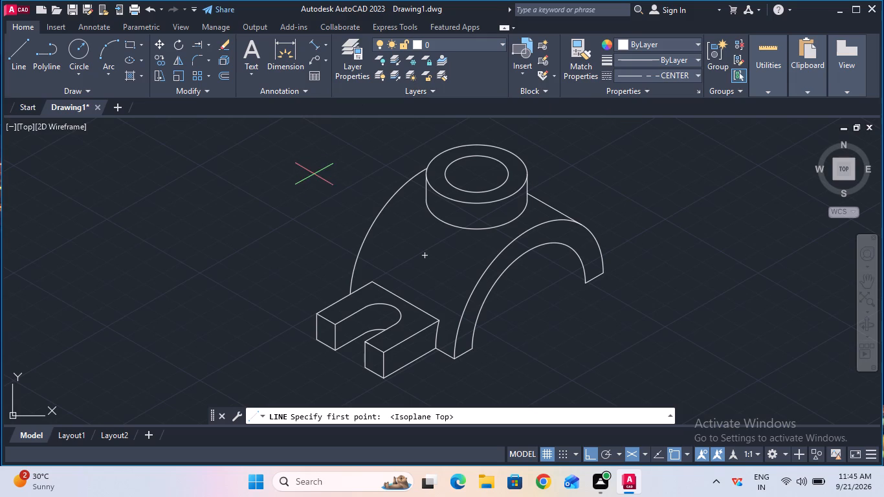
{"action": "left_click", "coordinate": [371, 281]}
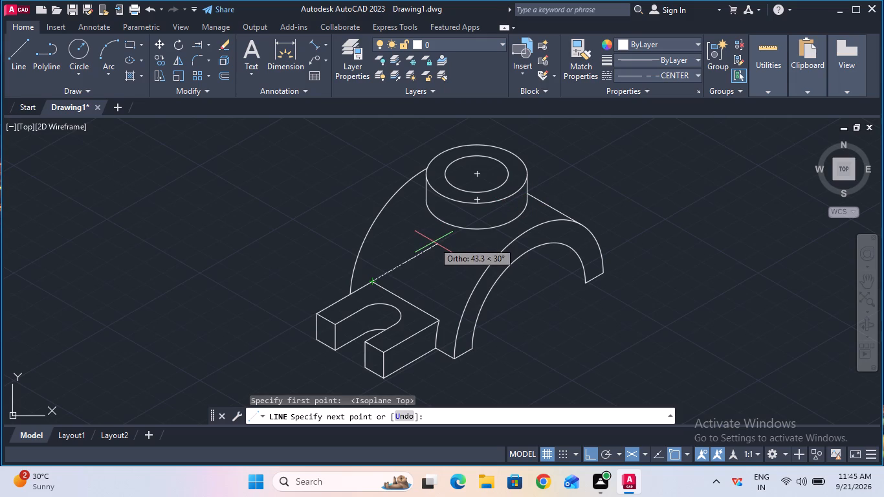
{"action": "type", "text": "43"}
{"action": "key", "text": "Return"}
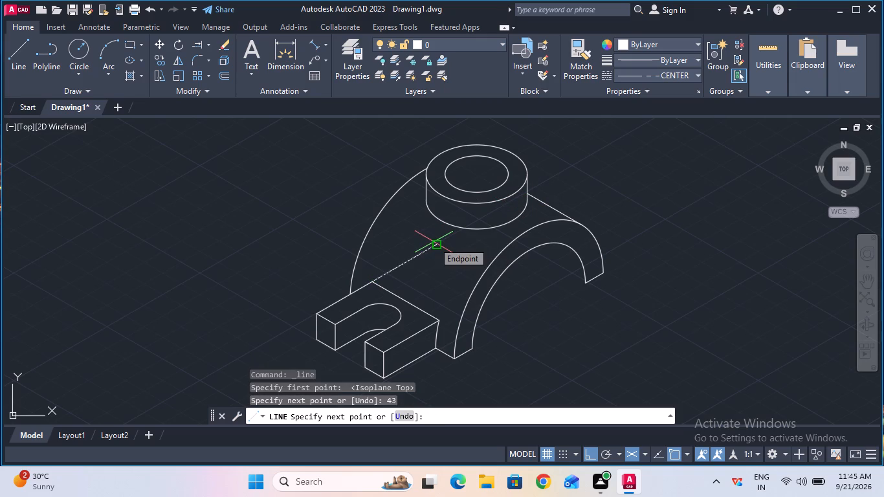
{"action": "key", "text": "Escape"}
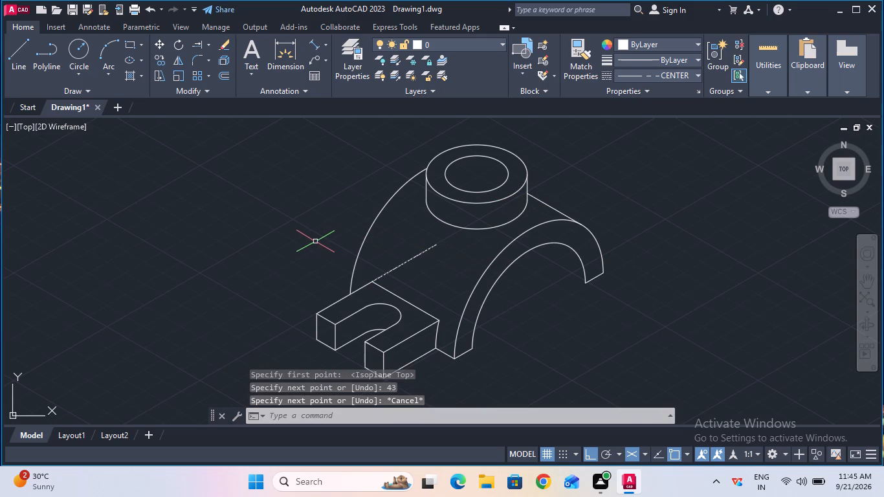
Extend the centre line past the boss's lower front curve to the boss's right-hand vertical edge.
{"action": "left_click", "coordinate": [199, 49]}
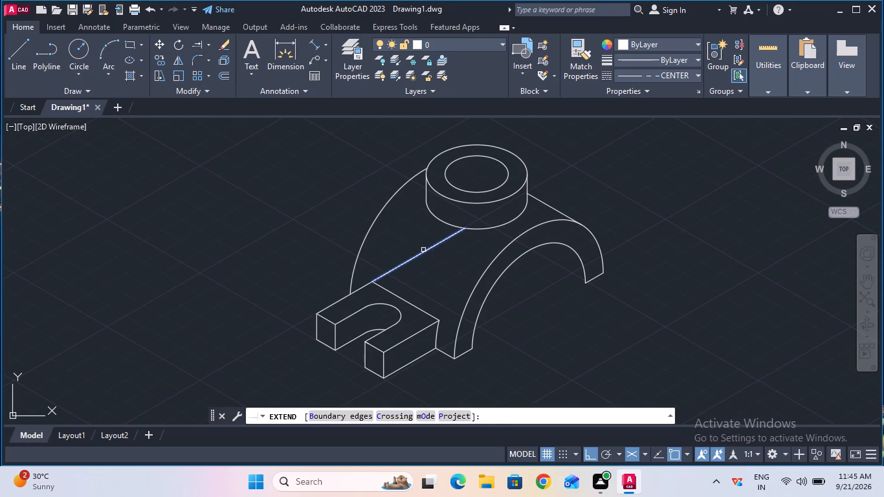
{"action": "left_click", "coordinate": [425, 250]}
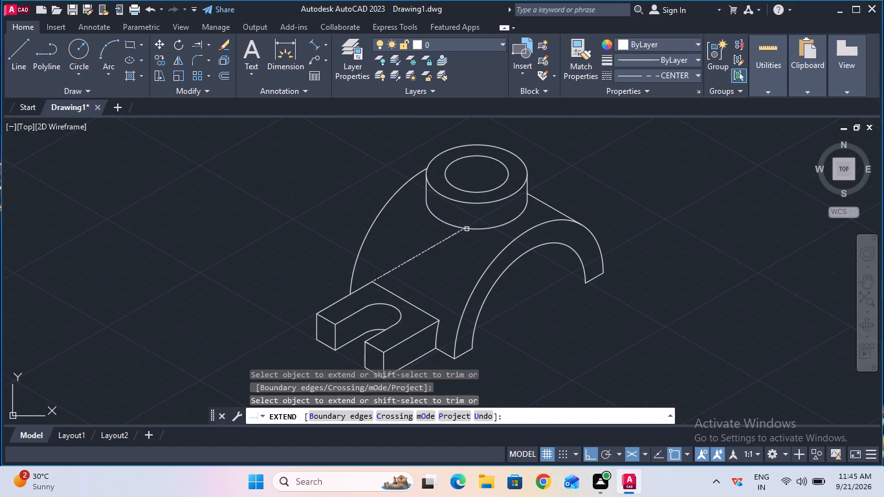
{"action": "left_click", "coordinate": [452, 234]}
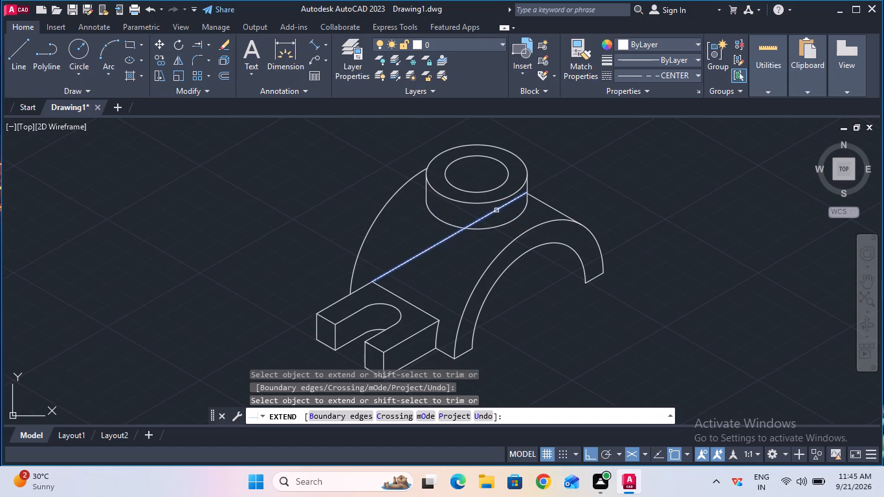
{"action": "scroll", "coordinate": [535, 192], "scroll_direction": "up", "scroll_amount": 2, "text": "ctrl"}
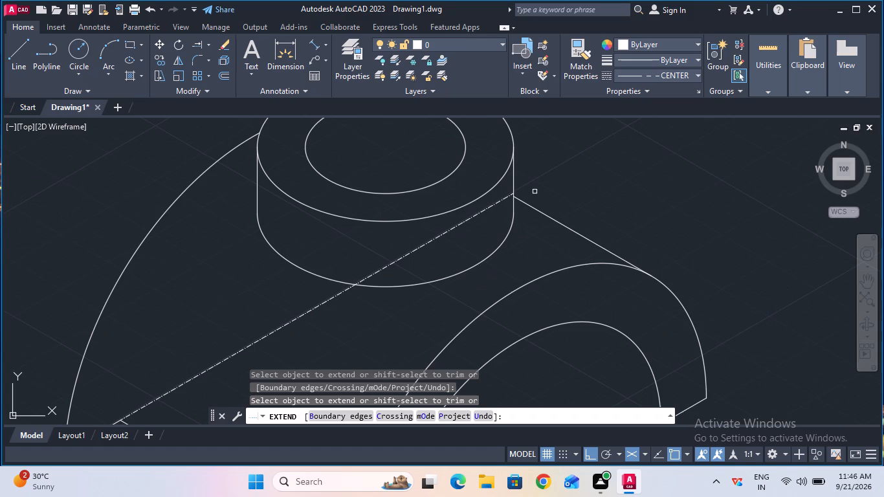
{"action": "key", "text": "Escape"}
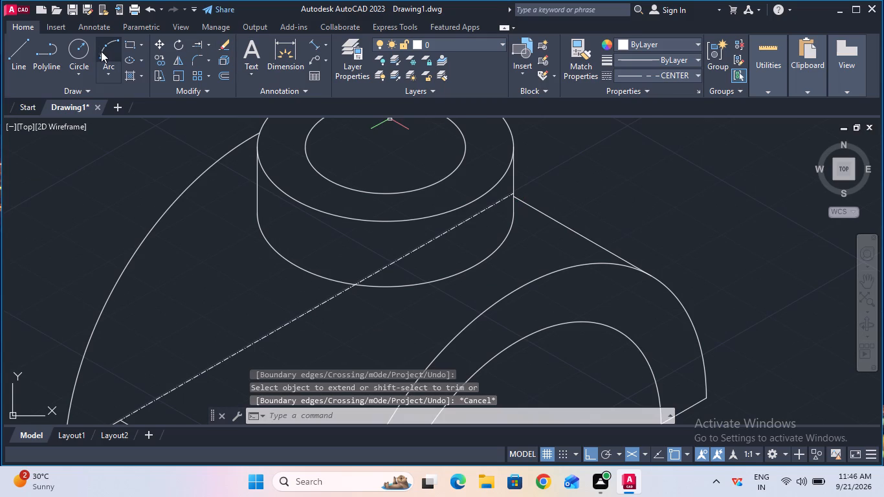
With the ByBlock linetype, draw a 30 mm line at 30° from the centre line's end at the boss, continuing 12.5 mm at 330°.
{"action": "left_click", "coordinate": [650, 74]}
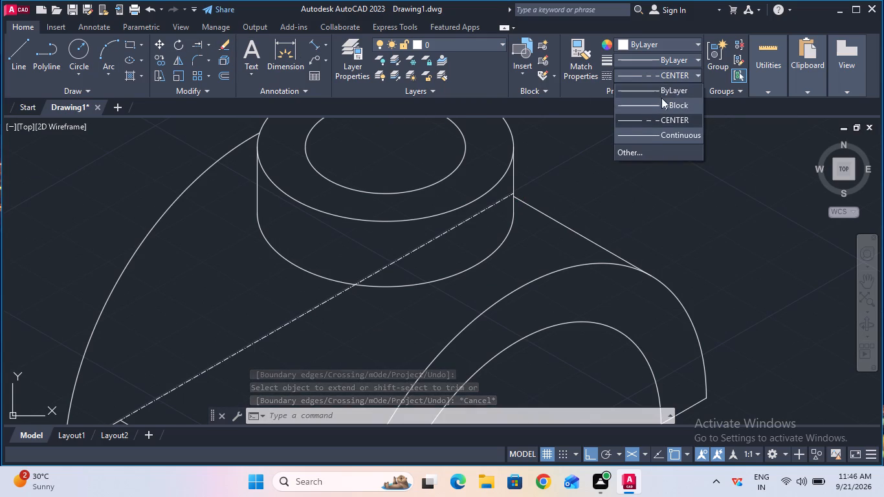
{"action": "left_click", "coordinate": [665, 107]}
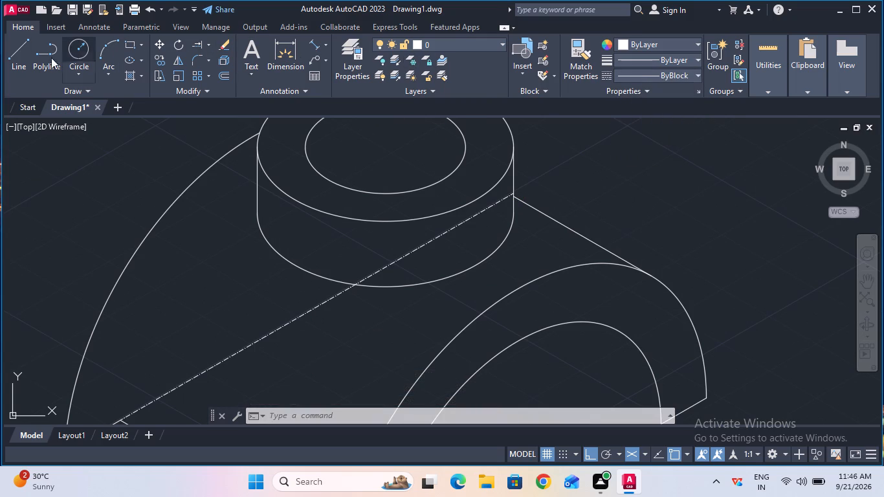
{"action": "left_click", "coordinate": [21, 71]}
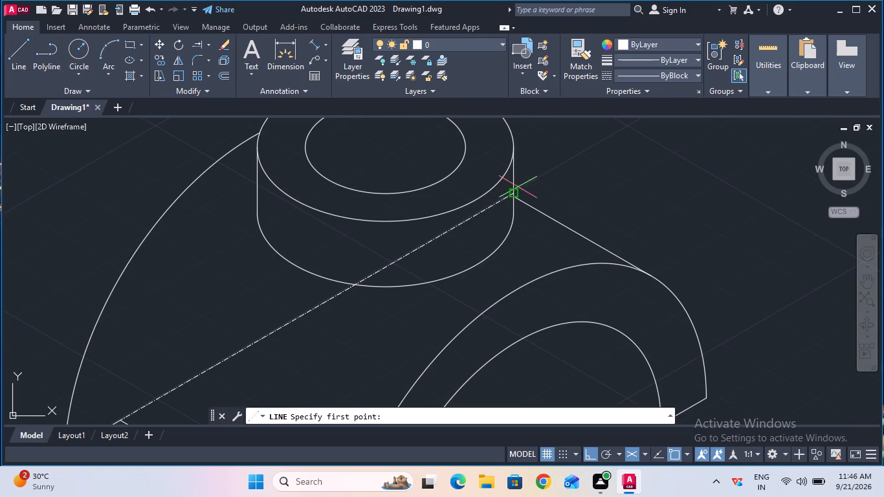
{"action": "left_click", "coordinate": [516, 190]}
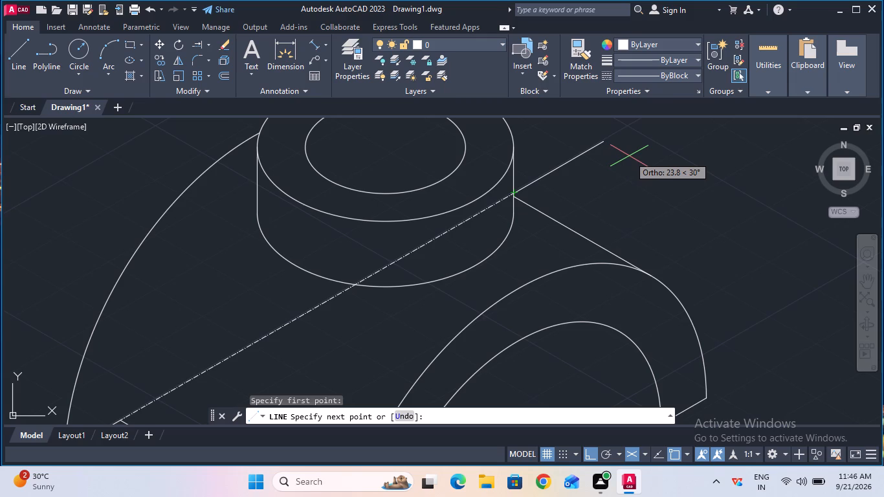
{"action": "key", "text": "3"}
{"action": "key", "text": "0"}
{"action": "key", "text": "Return"}
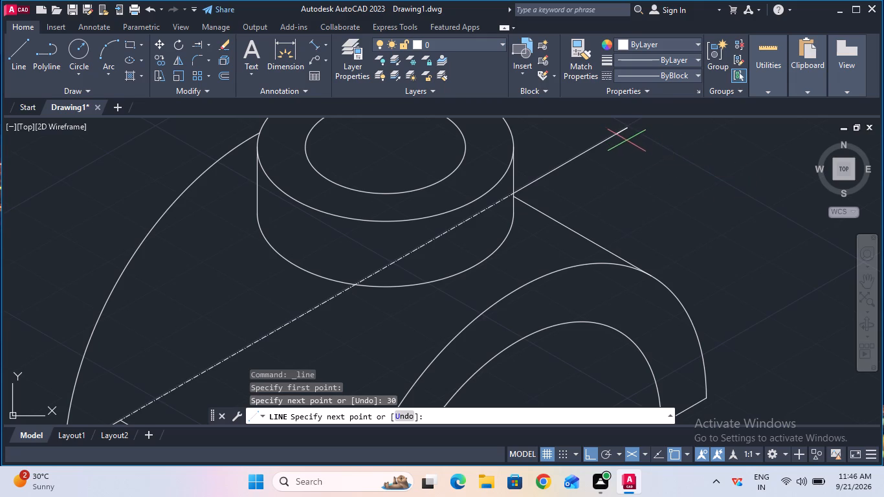
{"action": "type", "text": "12"}
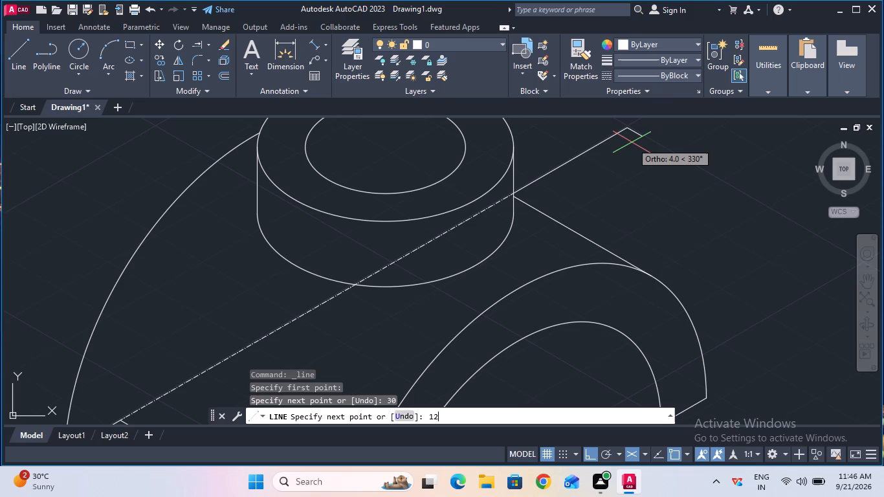
{"action": "type", "text": ".5"}
{"action": "key", "text": "Return"}
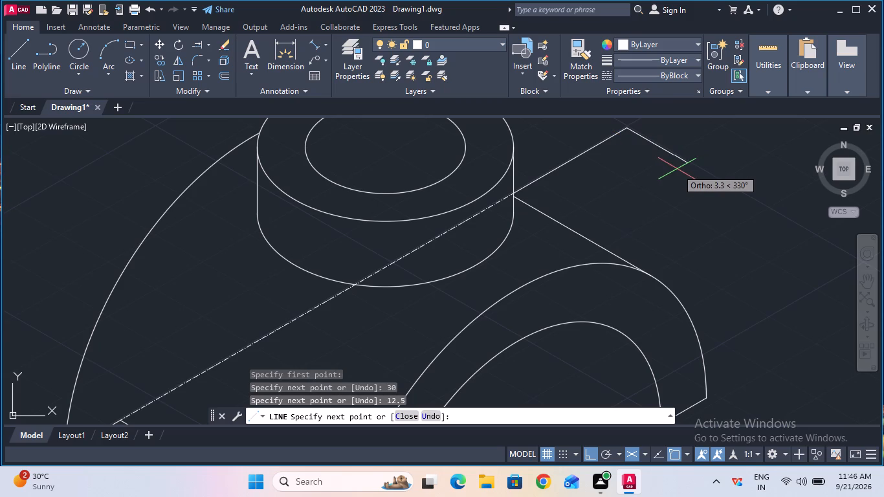
{"action": "scroll", "coordinate": [683, 179], "scroll_direction": "up", "scroll_amount": 1, "text": "ctrl"}
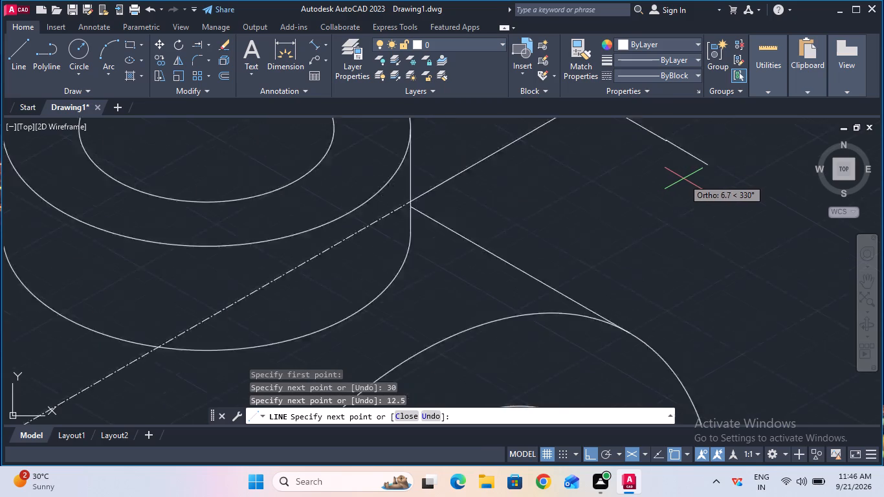
{"action": "scroll", "coordinate": [683, 179], "scroll_direction": "up", "scroll_amount": 2, "text": "ctrl"}
{"action": "scroll", "coordinate": [683, 179], "scroll_direction": "down", "scroll_amount": 2, "text": "ctrl"}
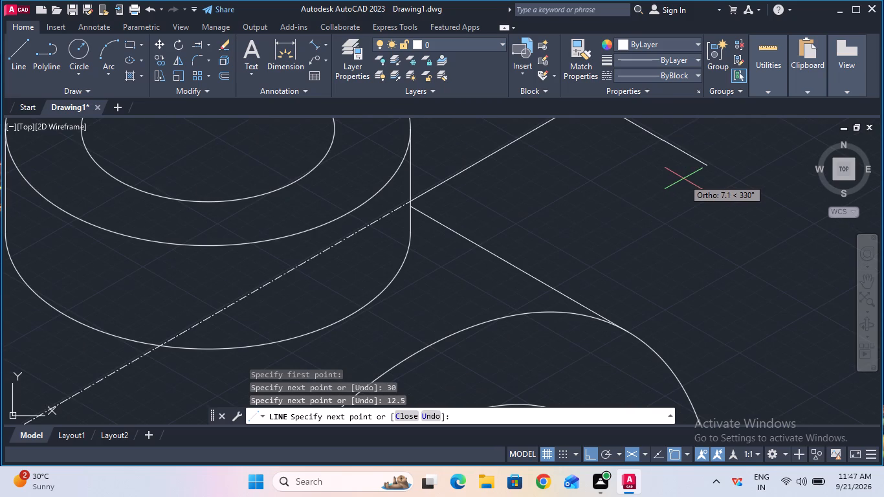
{"action": "key", "text": "Escape"}
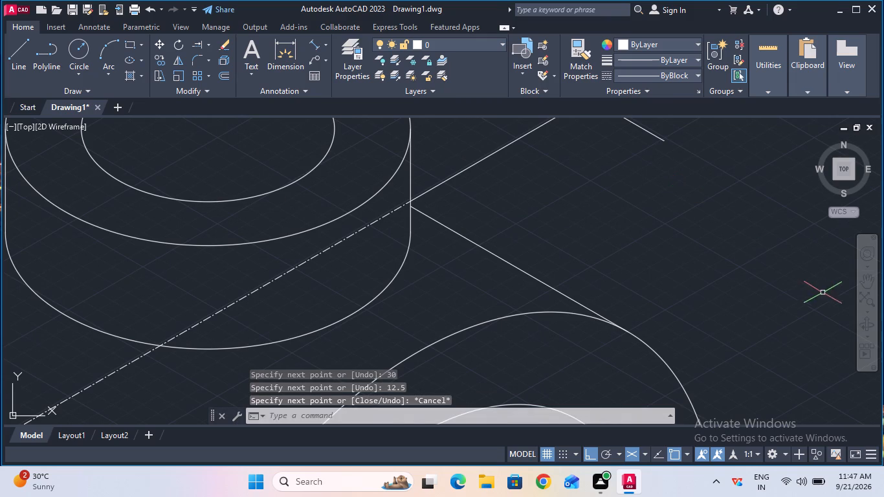
Check the length of the short segment beyond the boss with a temporary aligned dimension.
{"action": "left_click", "coordinate": [866, 273]}
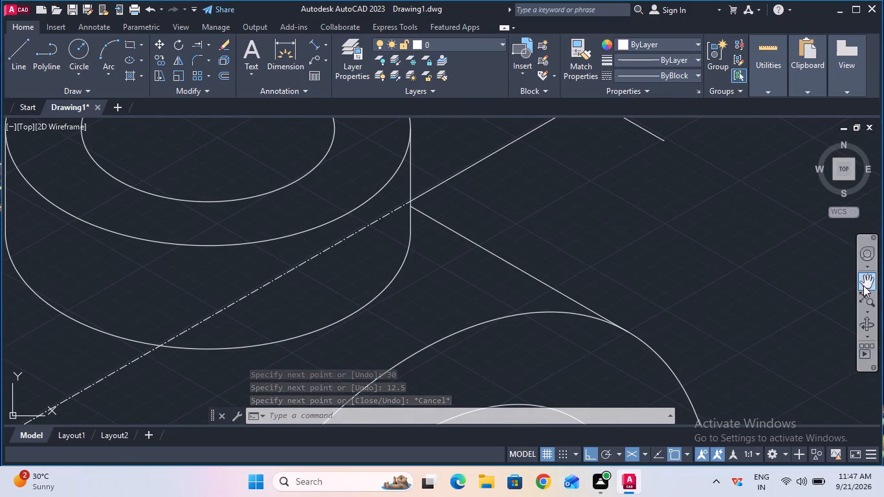
{"action": "left_click", "coordinate": [863, 283]}
{"action": "left_click_drag", "start_coordinate": [702, 206], "coordinate": [703, 278]}
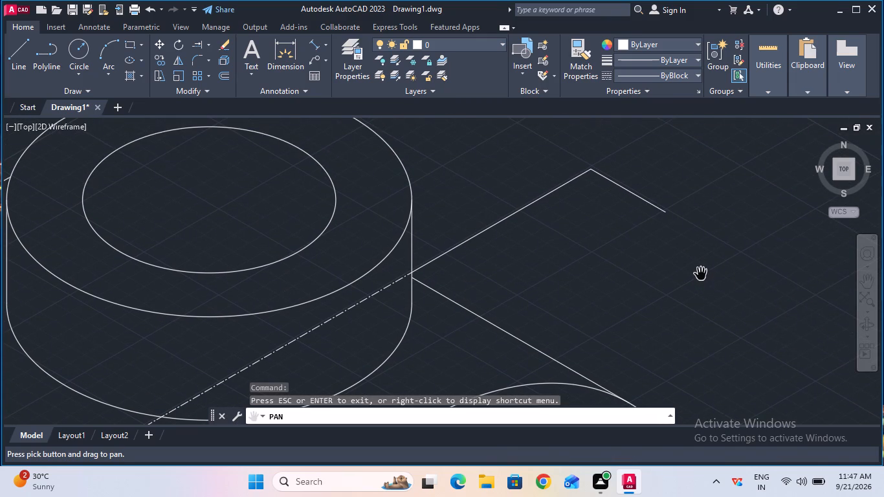
{"action": "key", "text": "Escape"}
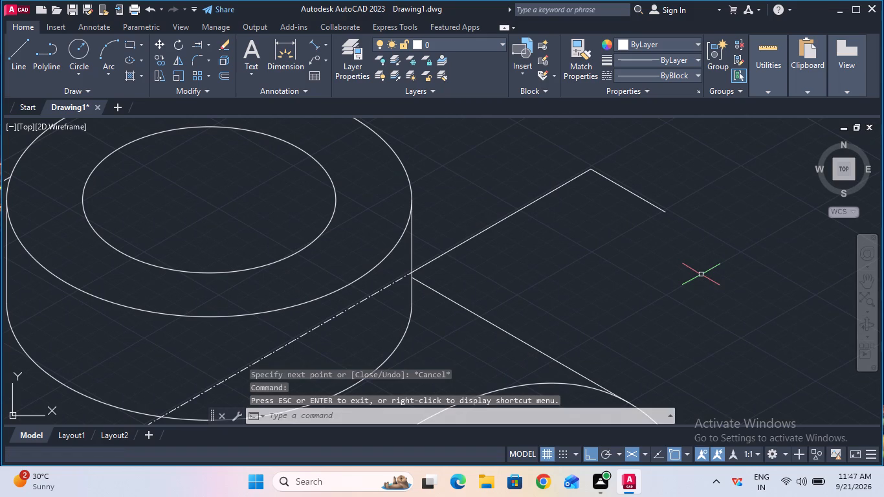
{"action": "left_click", "coordinate": [317, 45]}
{"action": "left_click", "coordinate": [588, 171]}
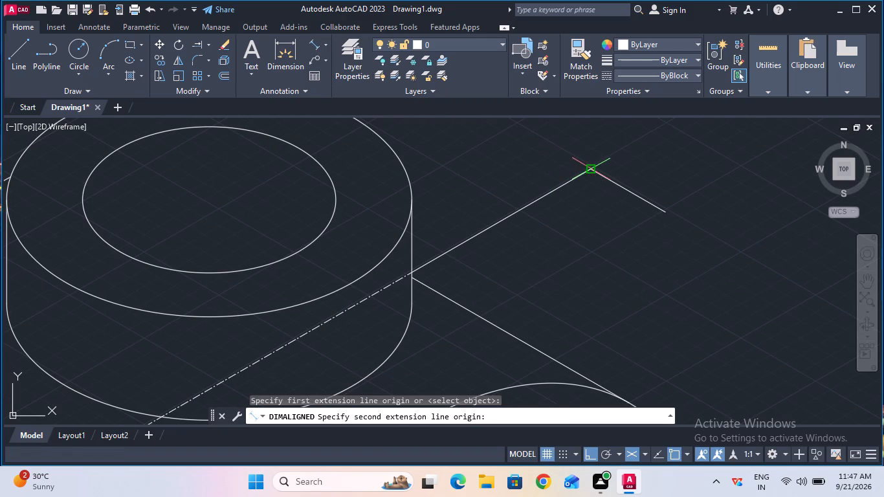
{"action": "left_click", "coordinate": [667, 211]}
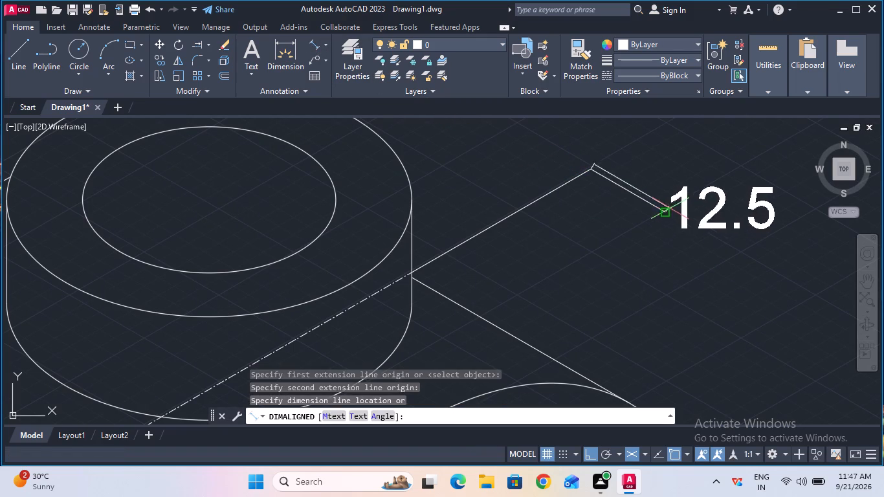
{"action": "key", "text": "Escape"}
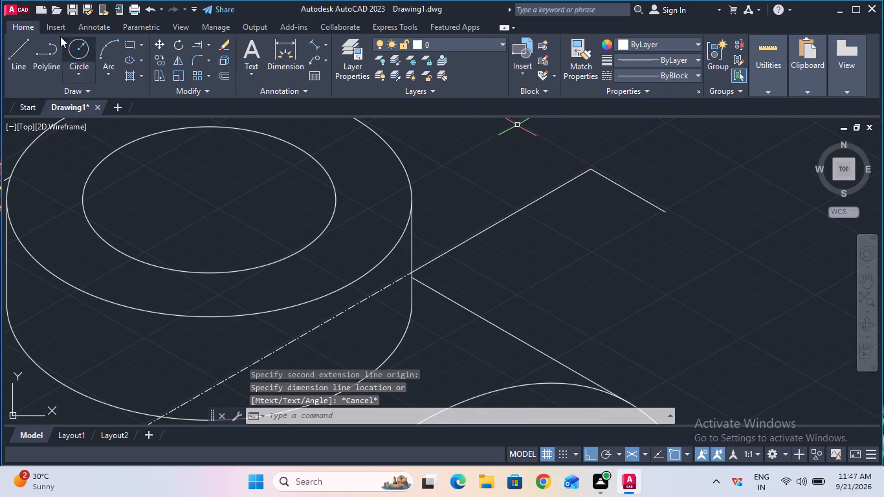
From the 12.5 mm segment's free end, draw consecutive lines of 20 mm and 12.5 mm at 330°, followed by 15 mm at 210°.
{"action": "left_click", "coordinate": [23, 43]}
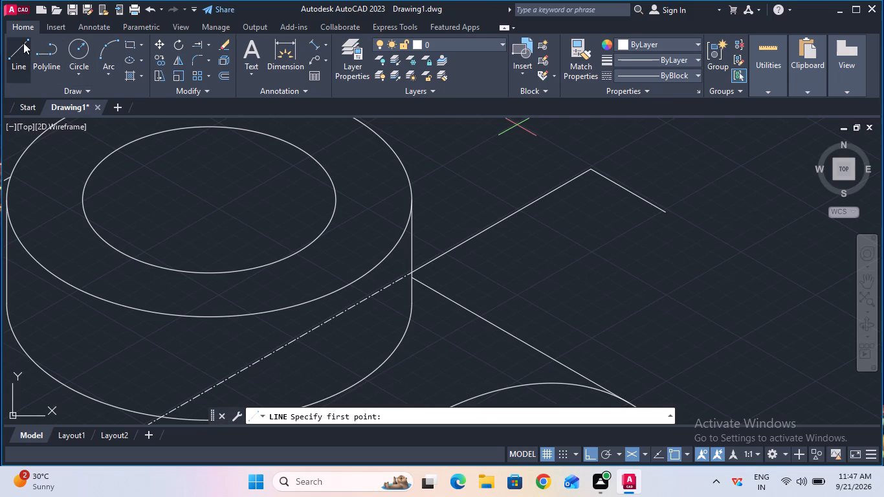
{"action": "left_click", "coordinate": [667, 212]}
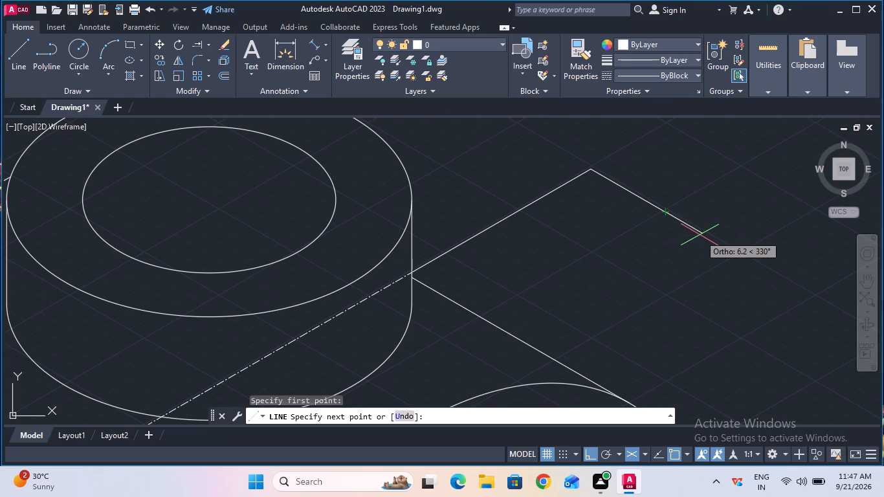
{"action": "key", "text": "2"}
{"action": "key", "text": "0"}
{"action": "key", "text": "Return"}
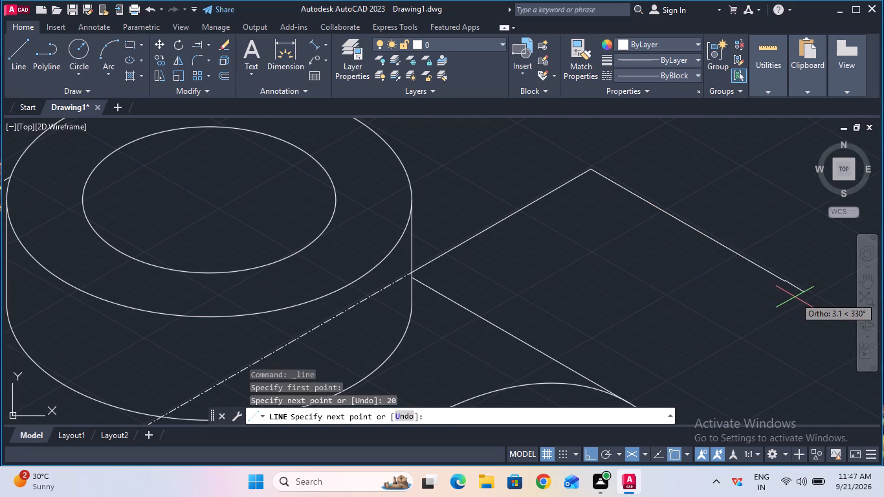
{"action": "type", "text": "12"}
{"action": "key", "text": "period"}
{"action": "key", "text": "5"}
{"action": "key", "text": "Return"}
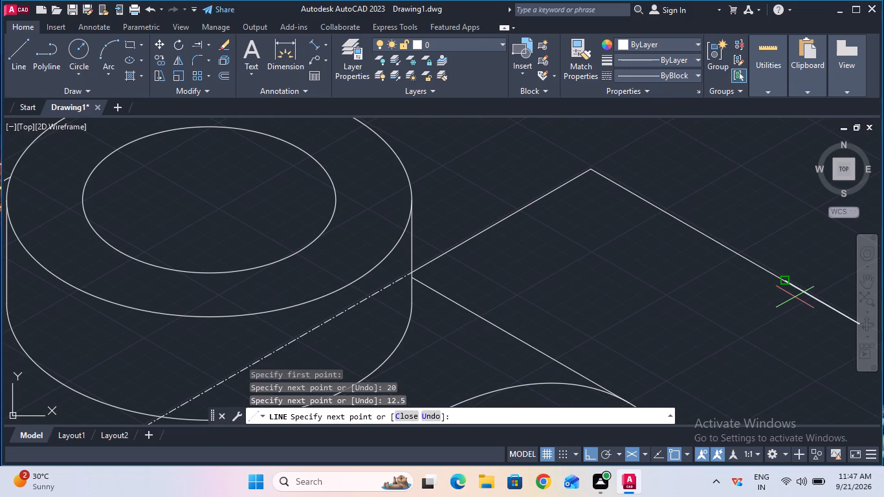
{"action": "scroll", "coordinate": [788, 331], "scroll_direction": "down", "scroll_amount": 4, "text": "ctrl"}
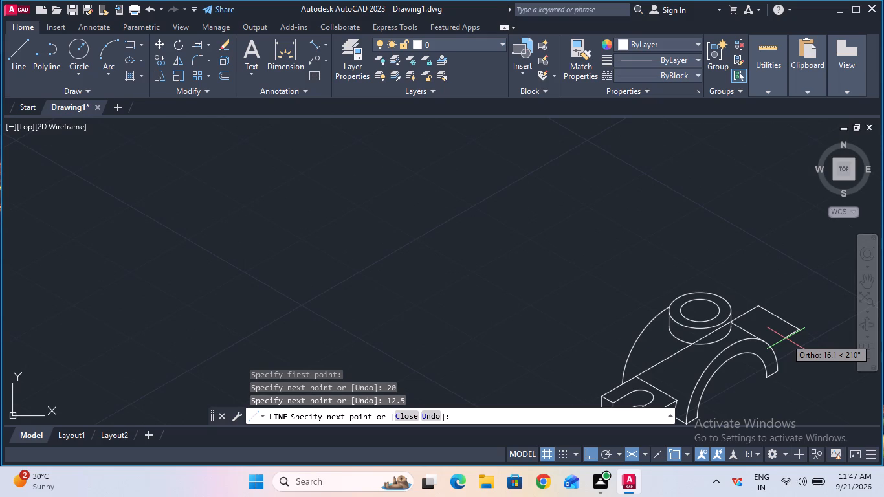
{"action": "key", "text": "1"}
{"action": "key", "text": "5"}
{"action": "key", "text": "Return"}
{"action": "key", "text": "Escape"}
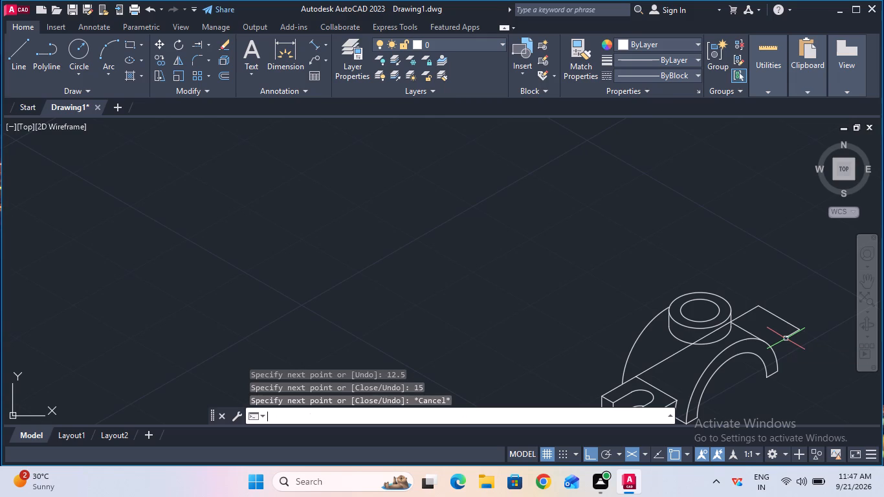
Extend the 15 mm line to meet the front outer arch.
{"action": "scroll", "coordinate": [786, 338], "scroll_direction": "up", "scroll_amount": 2, "text": "ctrl"}
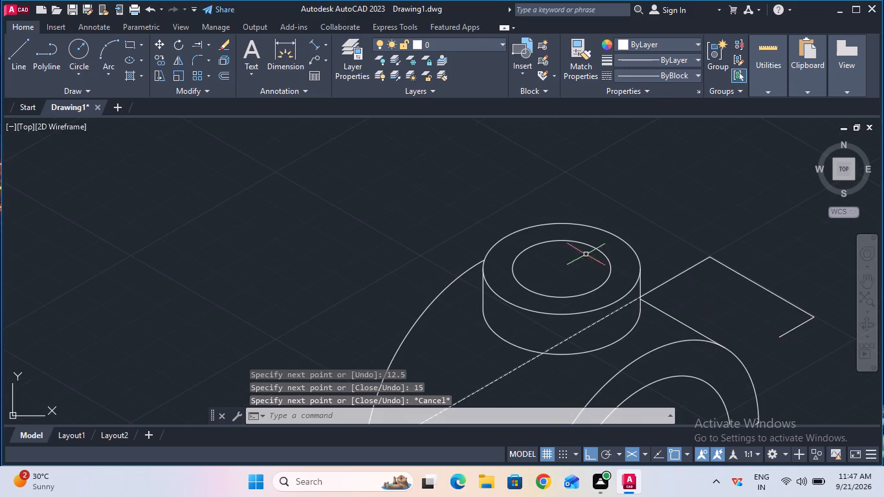
{"action": "left_click", "coordinate": [196, 42]}
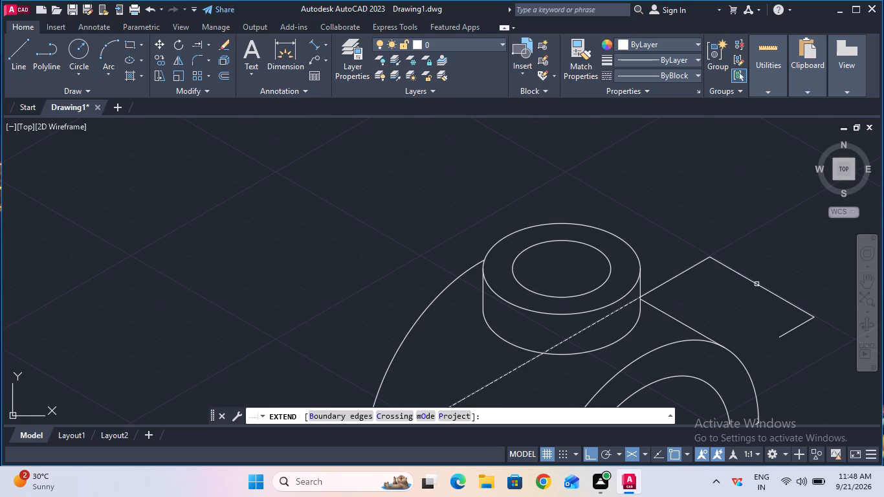
{"action": "left_click", "coordinate": [789, 335]}
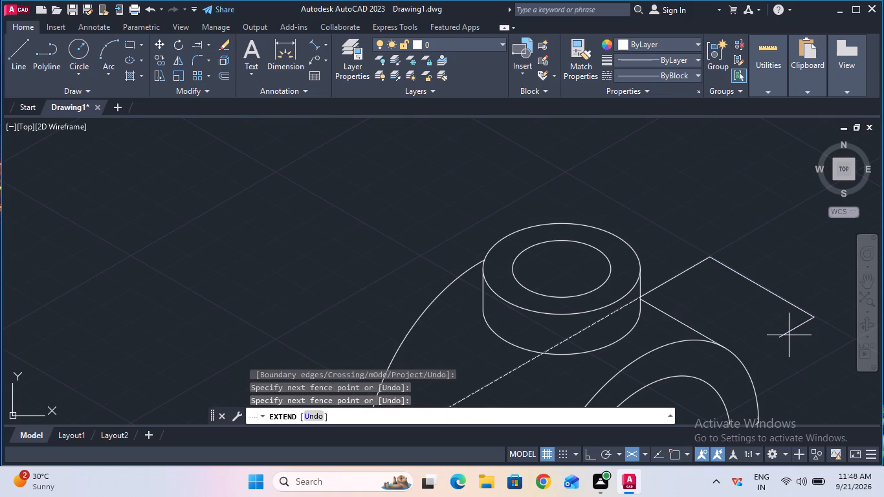
{"action": "left_click", "coordinate": [787, 331]}
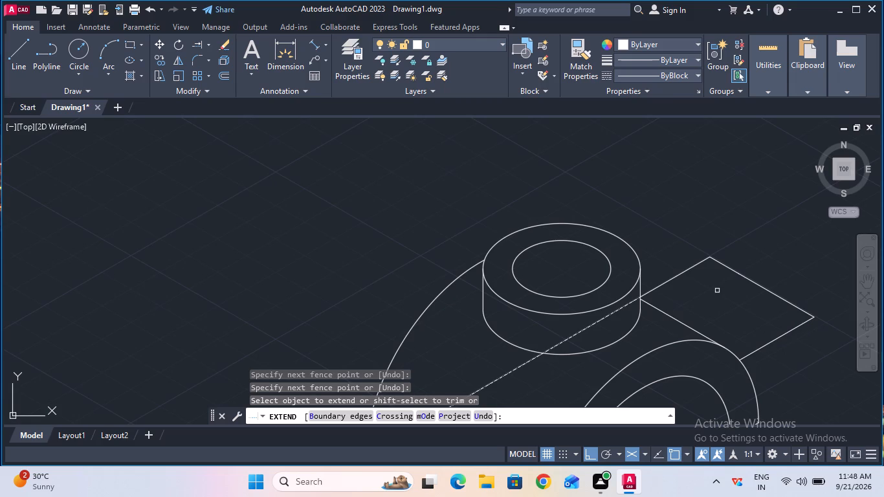
{"action": "key", "text": "Escape"}
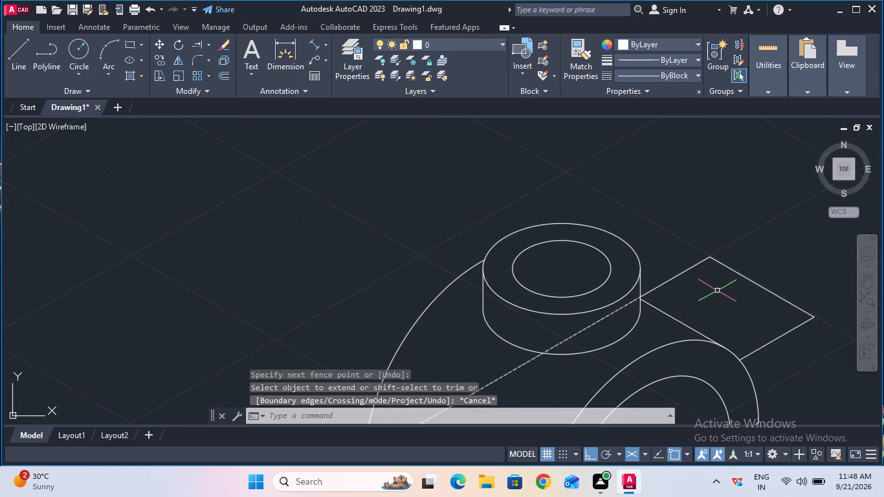
Trim away the centre line between the tab's rear top corner and the boss, including its portion across the boss.
{"action": "scroll", "coordinate": [717, 291], "scroll_direction": "down", "scroll_amount": 3, "text": "ctrl"}
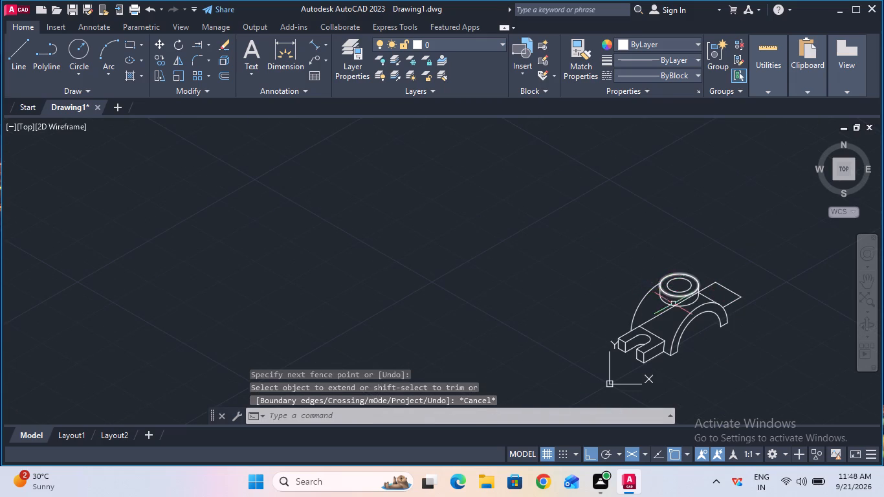
{"action": "scroll", "coordinate": [673, 307], "scroll_direction": "up", "scroll_amount": 3, "text": "ctrl"}
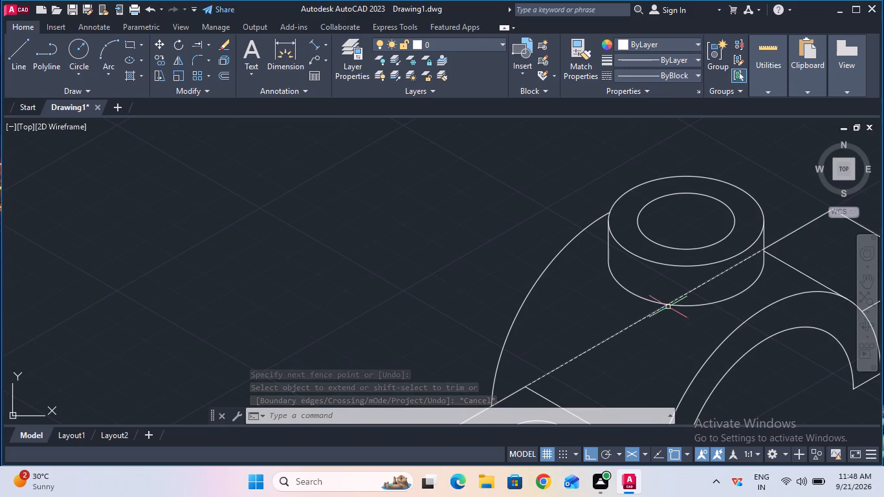
{"action": "left_click", "coordinate": [207, 45]}
{"action": "left_click", "coordinate": [213, 65]}
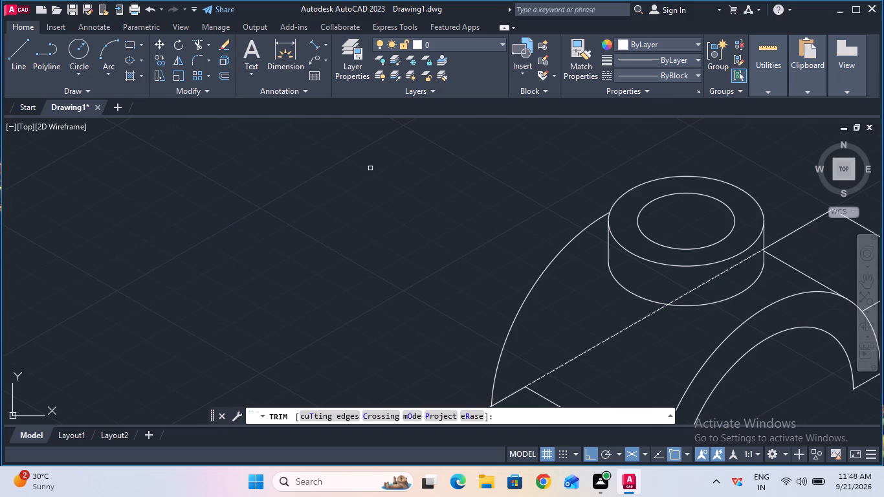
{"action": "left_click", "coordinate": [602, 340]}
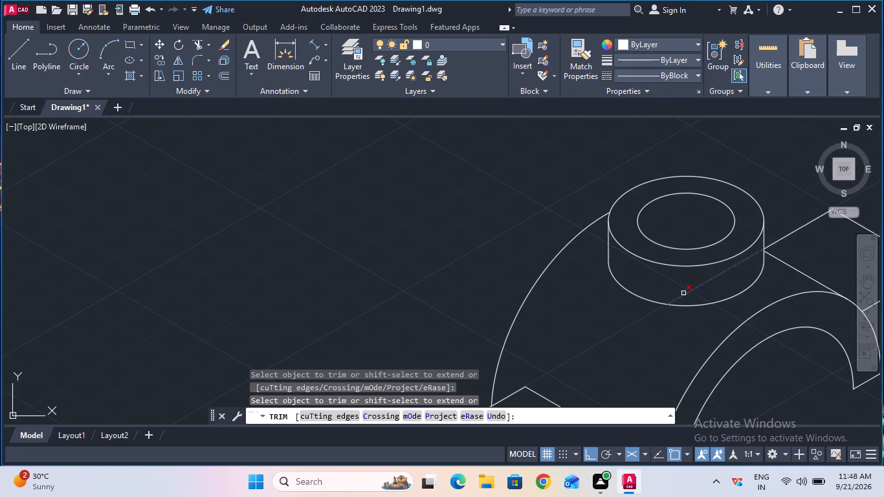
{"action": "left_click", "coordinate": [683, 293]}
{"action": "scroll", "coordinate": [683, 293], "scroll_direction": "down", "scroll_amount": 2, "text": "ctrl"}
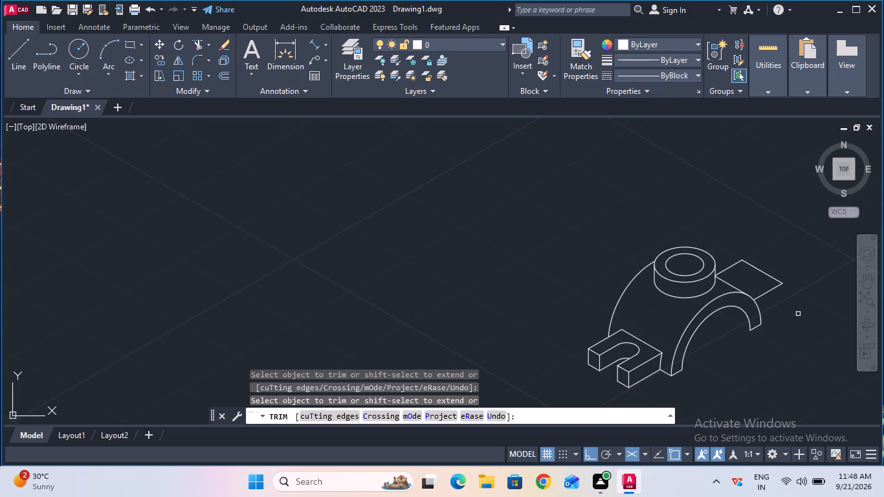
{"action": "key", "text": "Escape"}
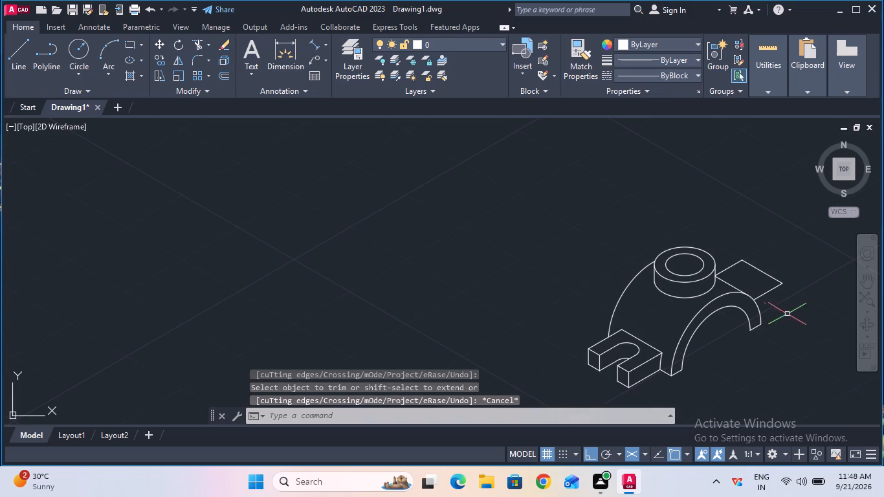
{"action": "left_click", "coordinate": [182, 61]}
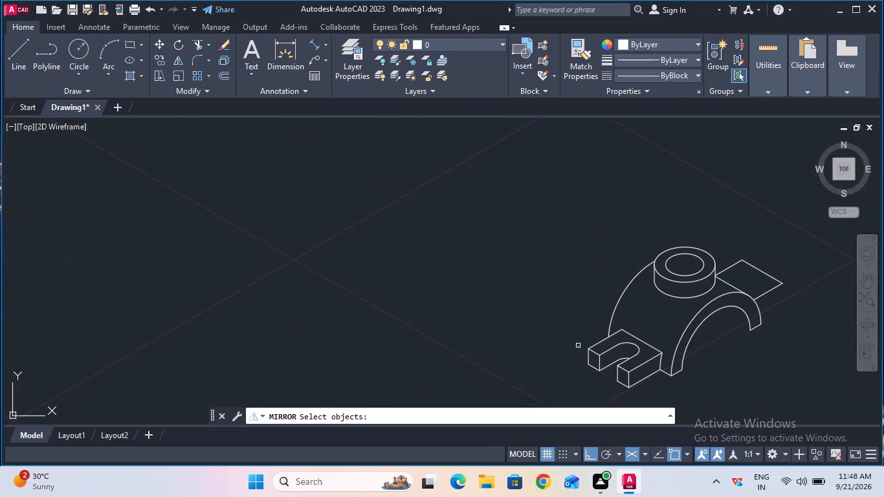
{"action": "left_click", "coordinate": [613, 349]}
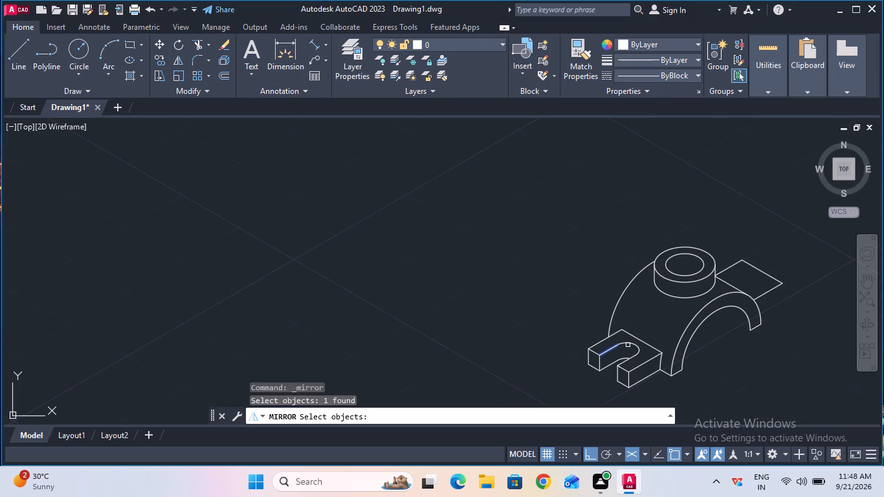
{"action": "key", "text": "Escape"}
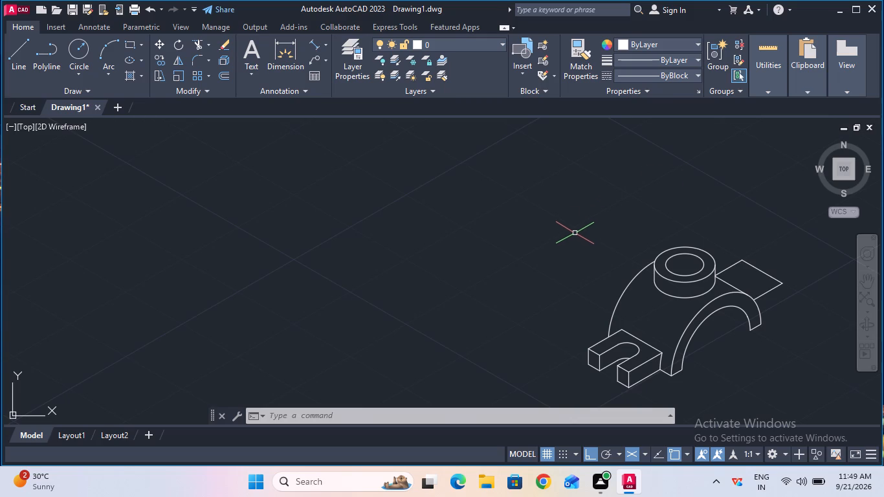
With the CENTER linetype, draw a line at 150° from the front arch's centre to the inner arch curve.
{"action": "left_click", "coordinate": [679, 76]}
{"action": "left_click", "coordinate": [678, 120]}
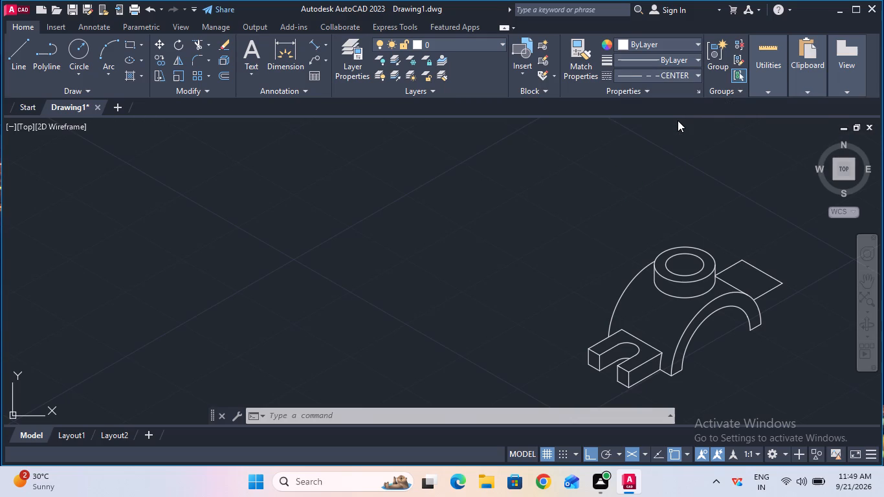
{"action": "left_click", "coordinate": [26, 63]}
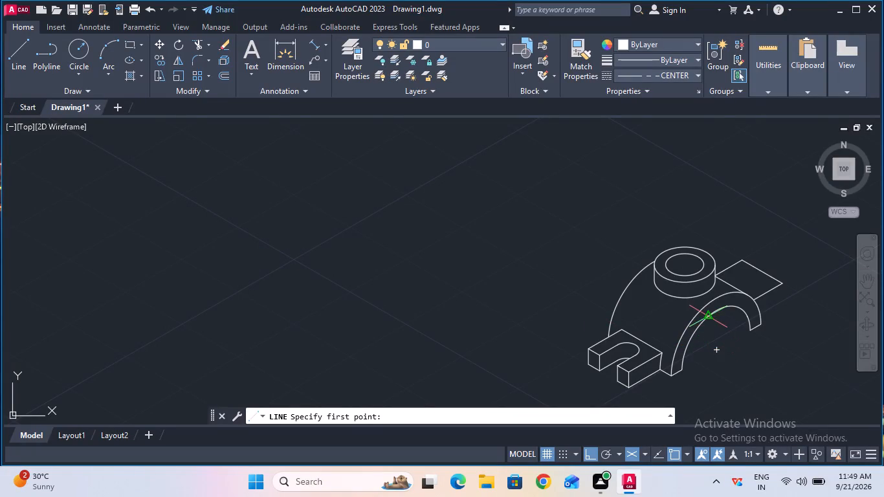
{"action": "left_click", "coordinate": [717, 354]}
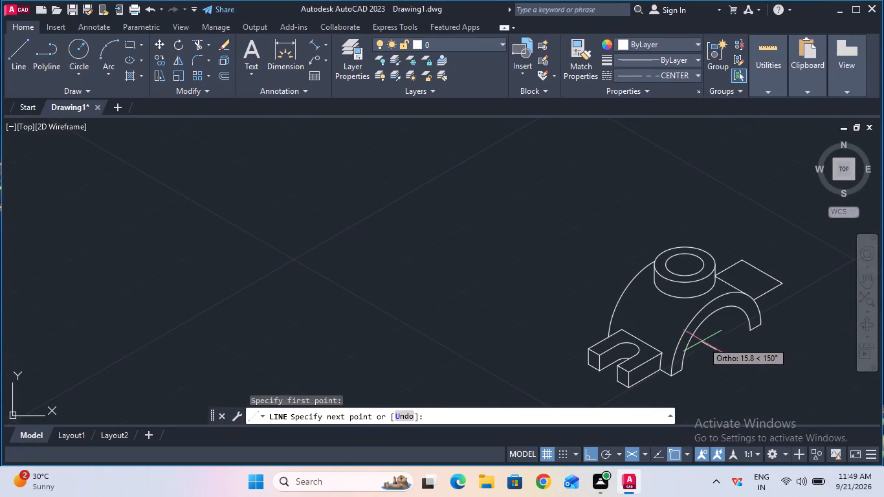
{"action": "left_click", "coordinate": [696, 339]}
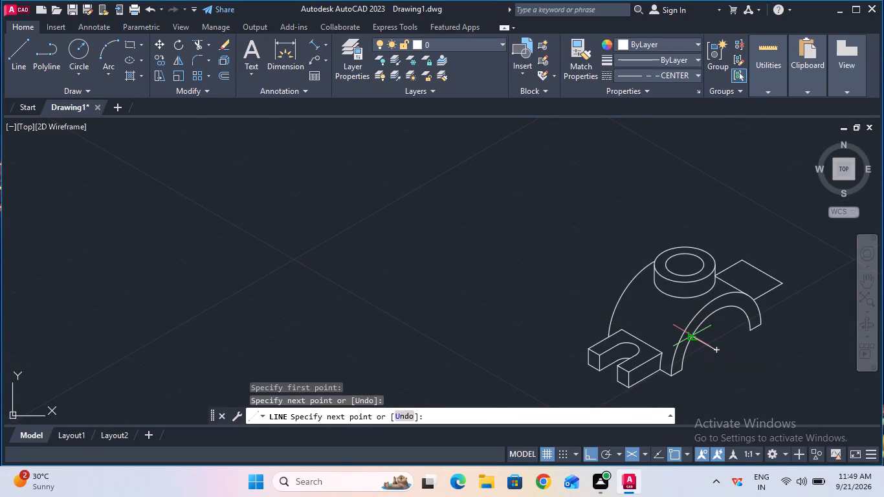
{"action": "key", "text": "Escape"}
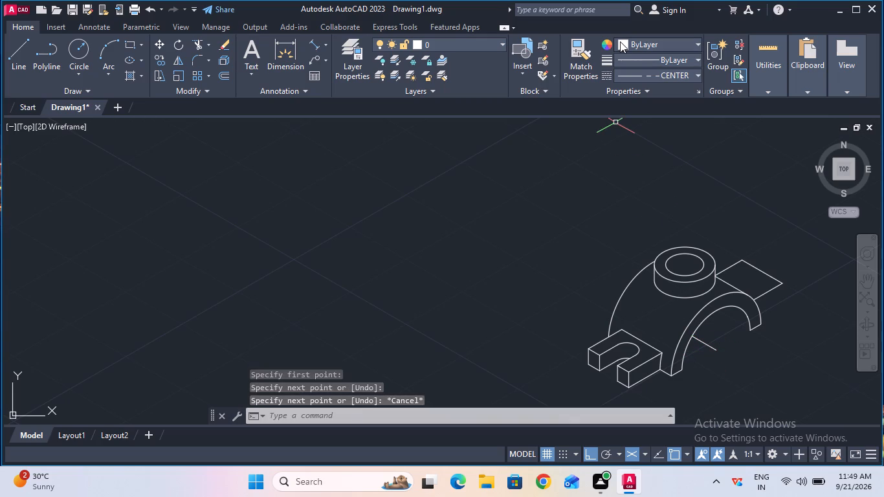
Check the distance from the front arch's centre to the inner arch's lower end beside the tab with a temporary aligned dimension.
{"action": "left_click", "coordinate": [313, 45]}
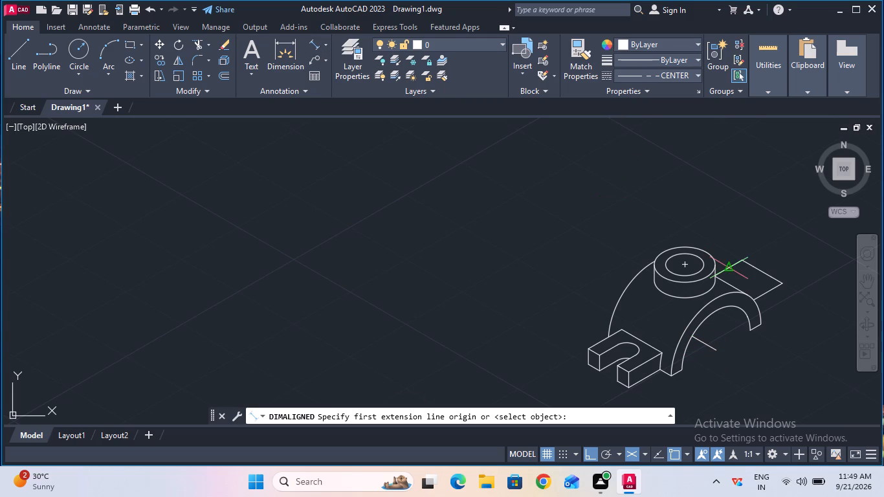
{"action": "left_click", "coordinate": [715, 351]}
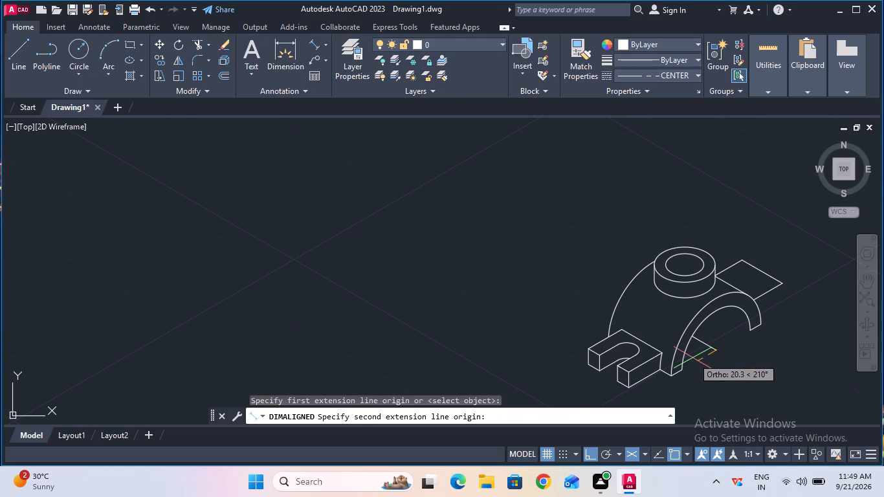
{"action": "left_click", "coordinate": [683, 370]}
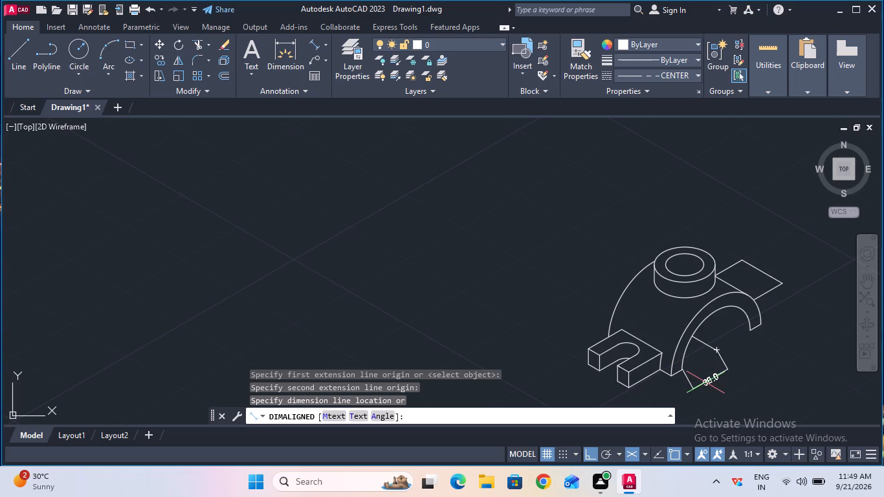
{"action": "scroll", "coordinate": [705, 382], "scroll_direction": "up", "scroll_amount": 3, "text": "ctrl"}
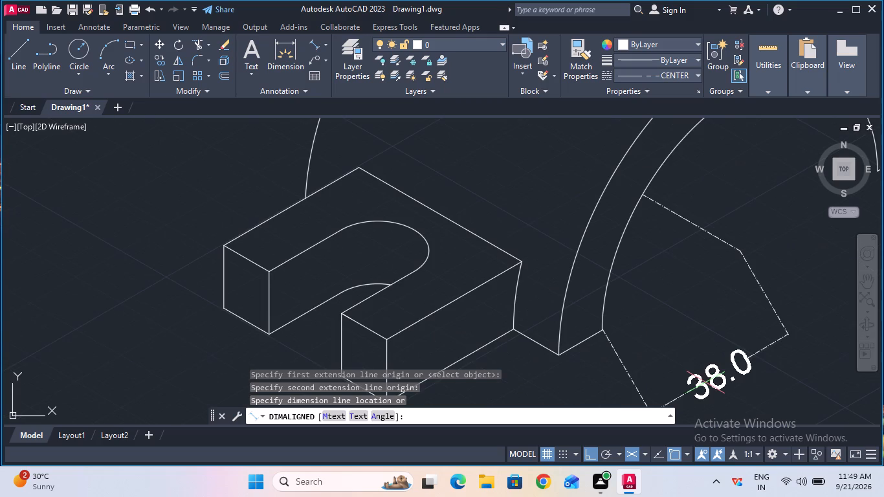
{"action": "scroll", "coordinate": [705, 382], "scroll_direction": "down", "scroll_amount": 1, "text": "ctrl"}
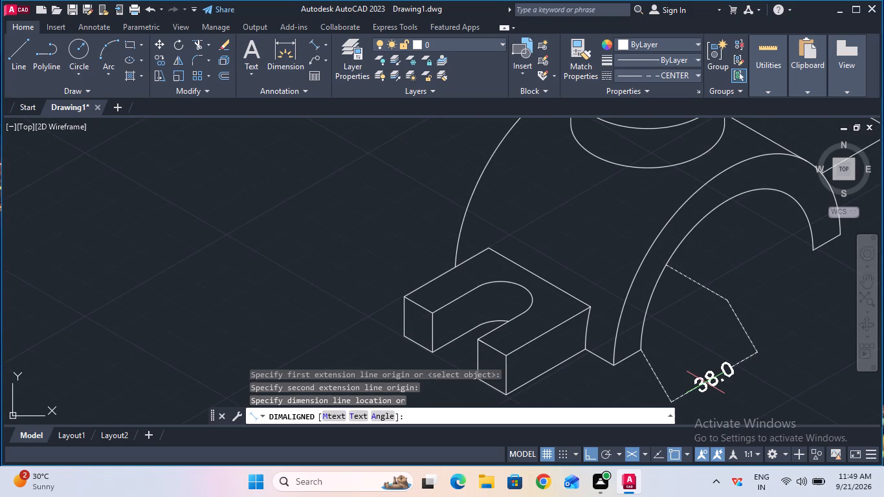
{"action": "key", "text": "Escape"}
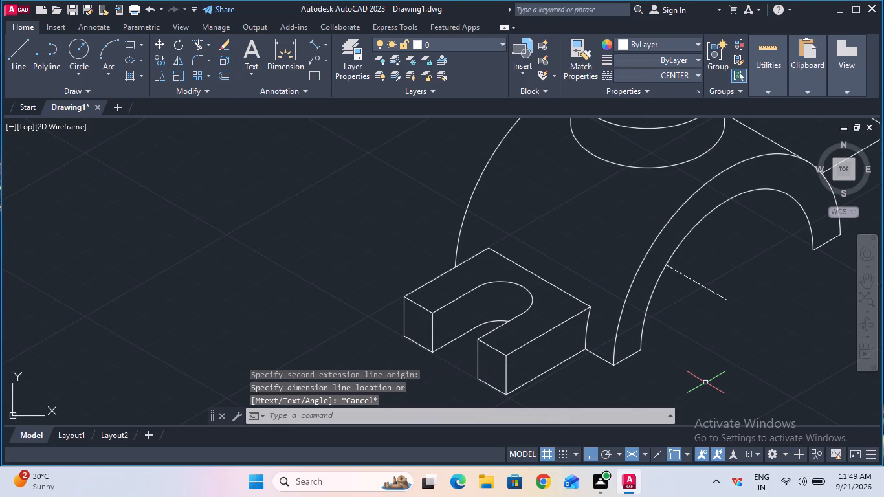
Check the distance between the front outer arch's two lower ends with a temporary aligned dimension.
{"action": "left_click", "coordinate": [313, 45]}
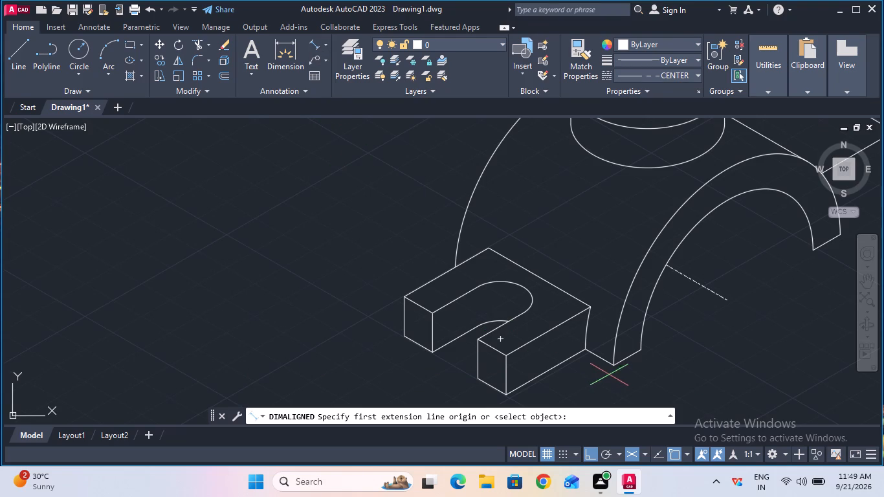
{"action": "left_click", "coordinate": [611, 368]}
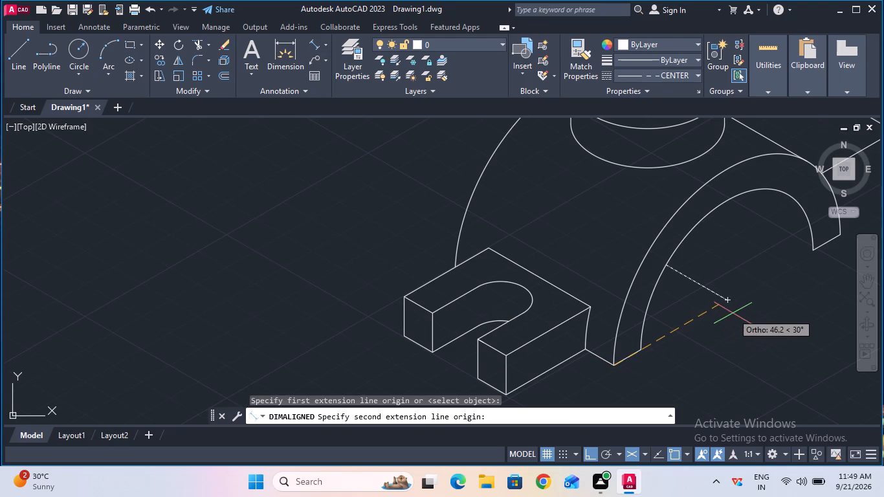
{"action": "left_click", "coordinate": [839, 237]}
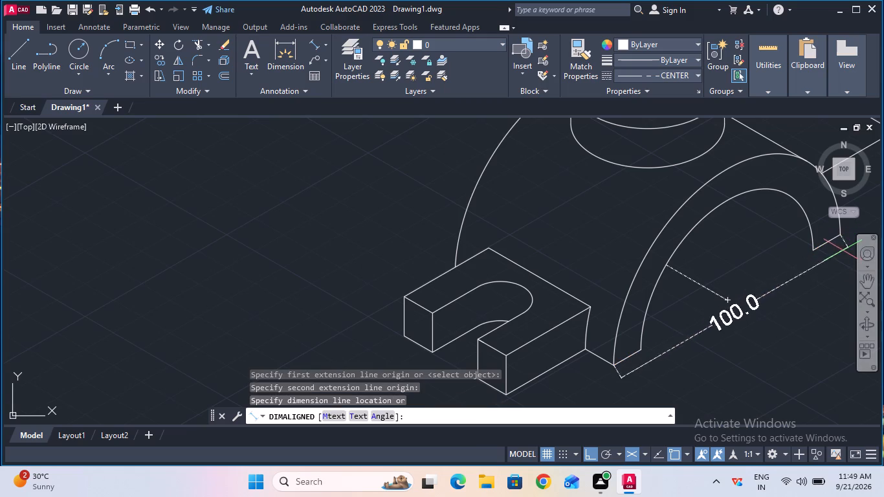
{"action": "key", "text": "Escape"}
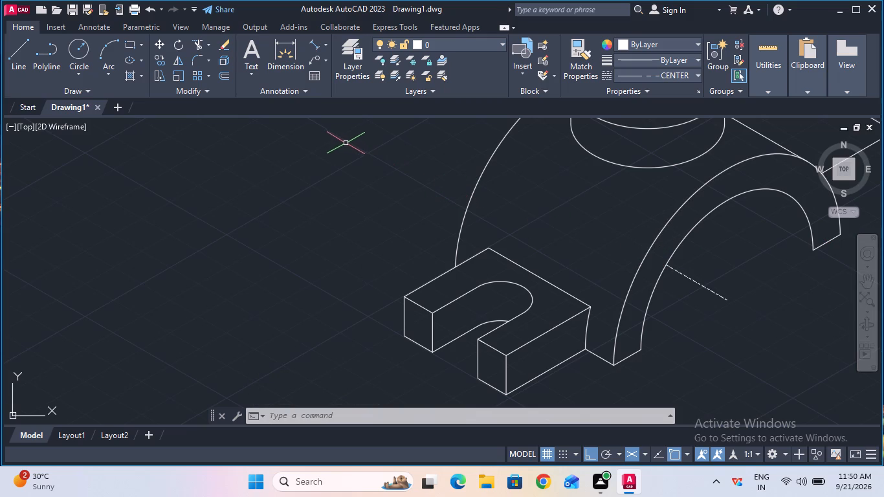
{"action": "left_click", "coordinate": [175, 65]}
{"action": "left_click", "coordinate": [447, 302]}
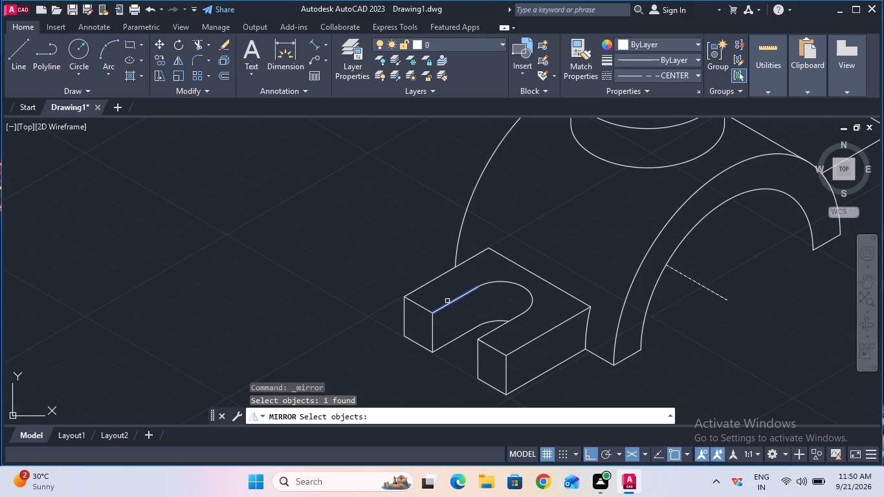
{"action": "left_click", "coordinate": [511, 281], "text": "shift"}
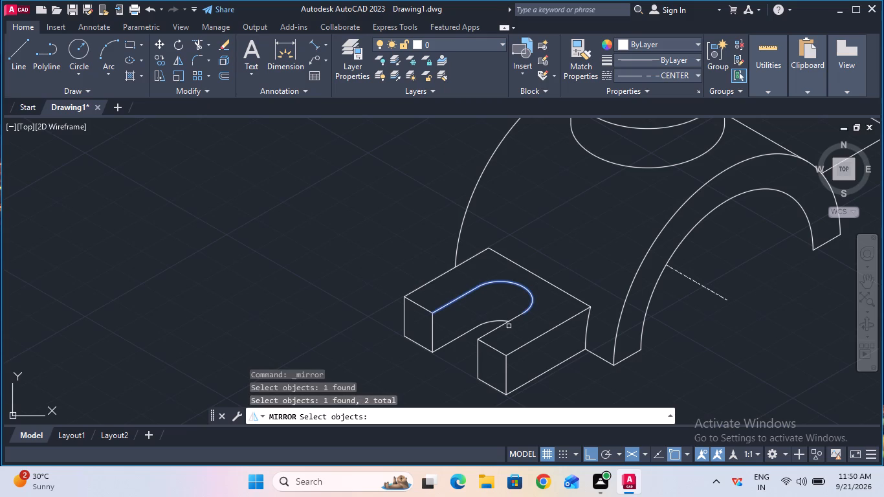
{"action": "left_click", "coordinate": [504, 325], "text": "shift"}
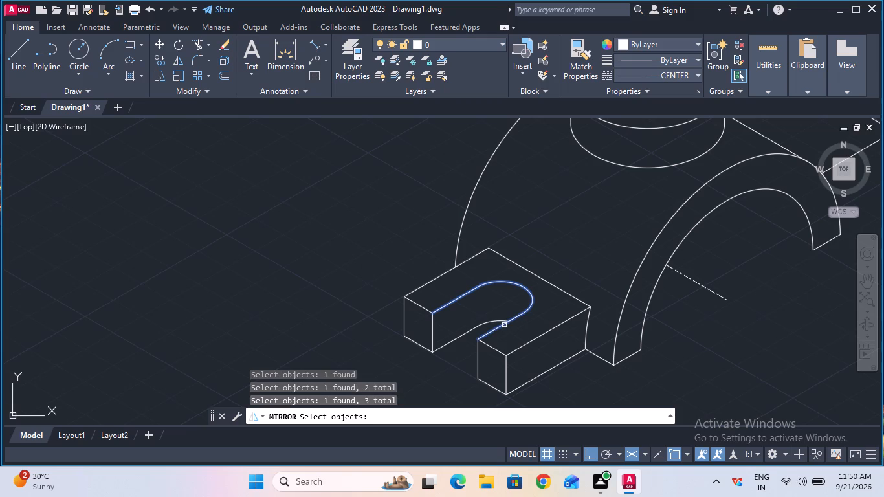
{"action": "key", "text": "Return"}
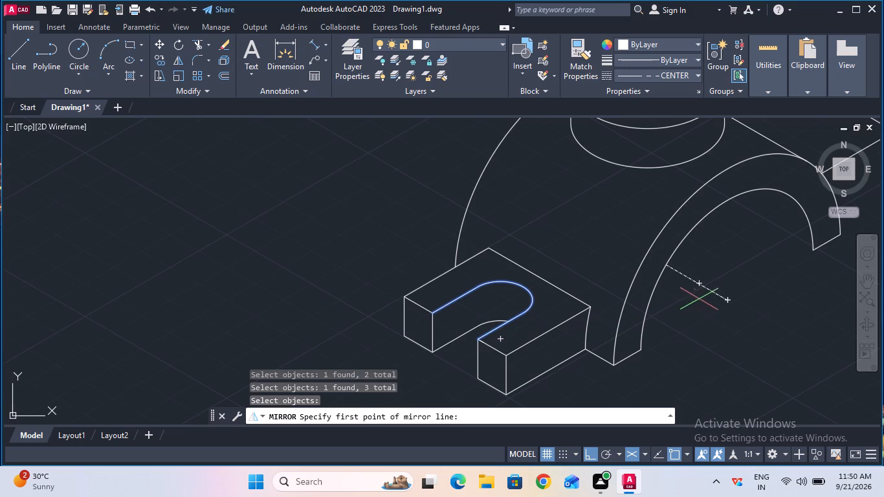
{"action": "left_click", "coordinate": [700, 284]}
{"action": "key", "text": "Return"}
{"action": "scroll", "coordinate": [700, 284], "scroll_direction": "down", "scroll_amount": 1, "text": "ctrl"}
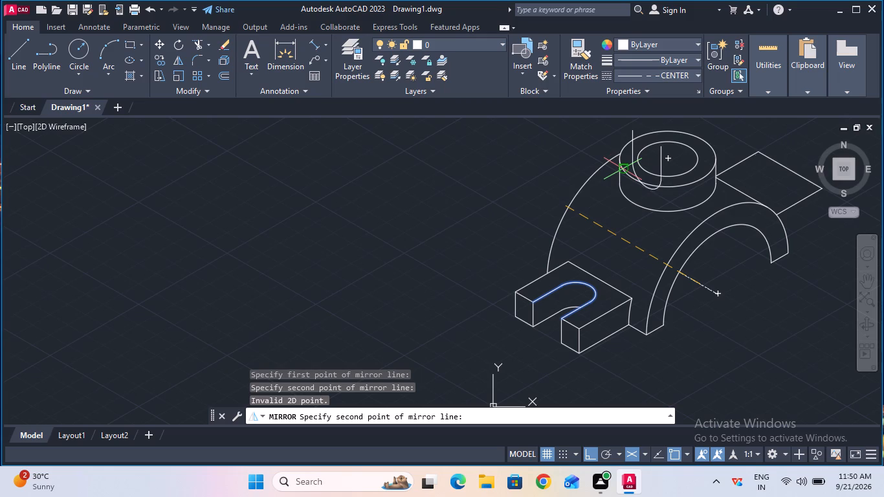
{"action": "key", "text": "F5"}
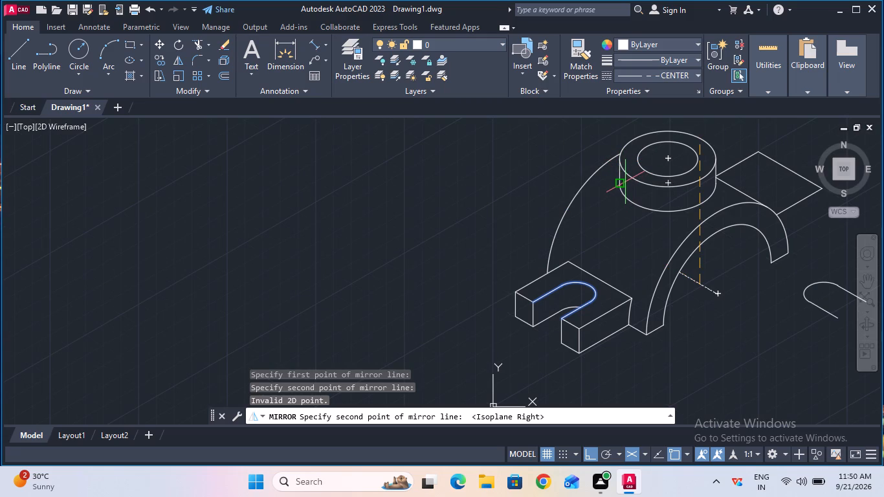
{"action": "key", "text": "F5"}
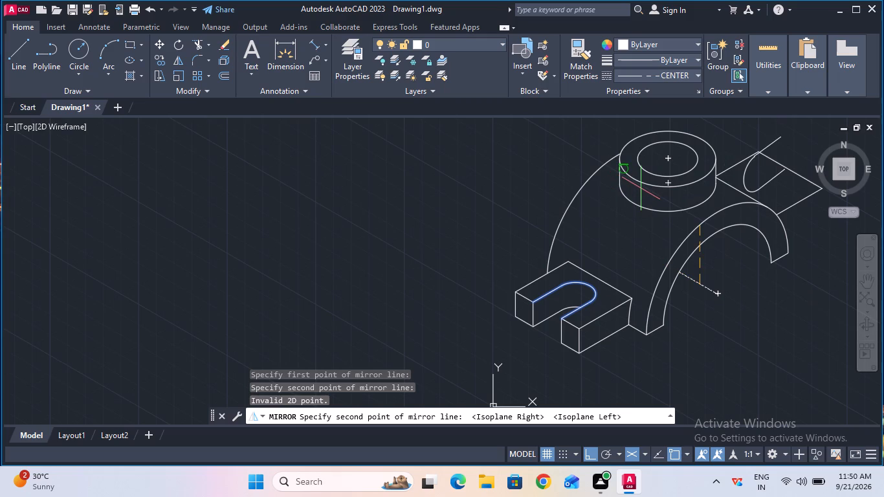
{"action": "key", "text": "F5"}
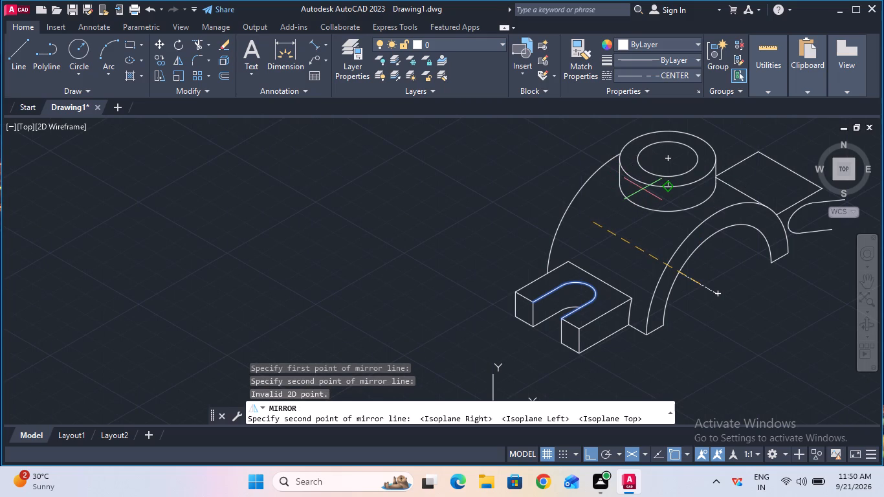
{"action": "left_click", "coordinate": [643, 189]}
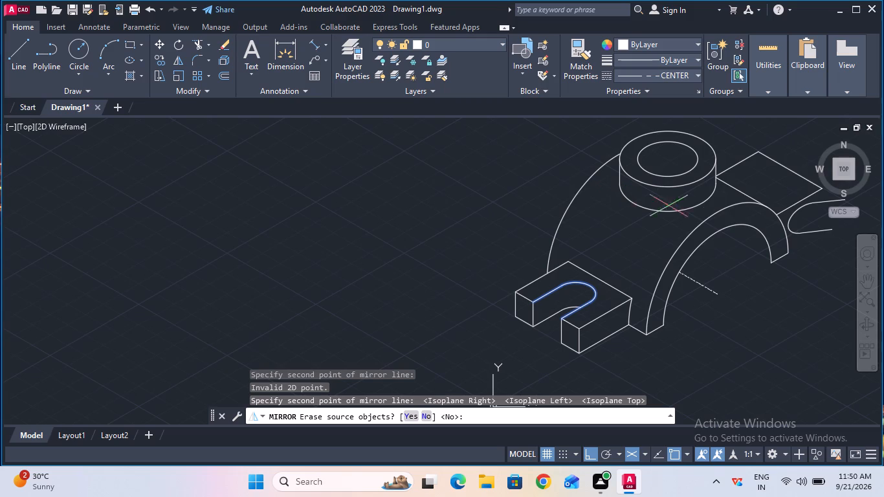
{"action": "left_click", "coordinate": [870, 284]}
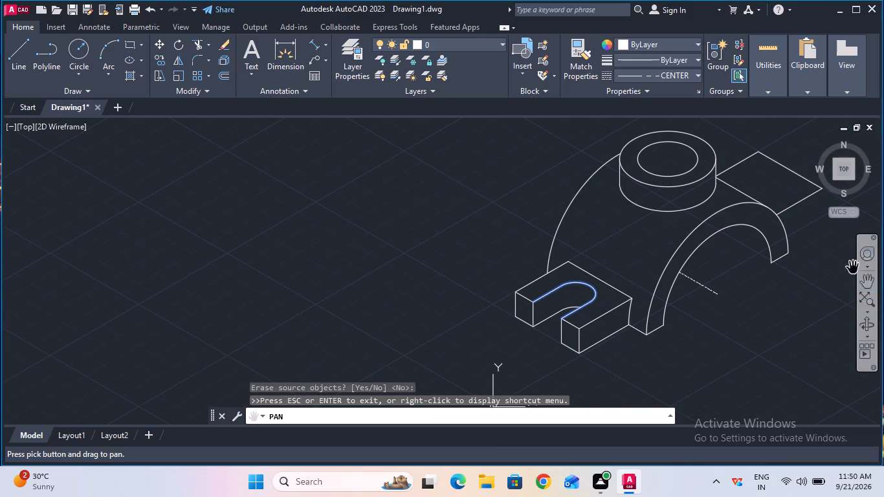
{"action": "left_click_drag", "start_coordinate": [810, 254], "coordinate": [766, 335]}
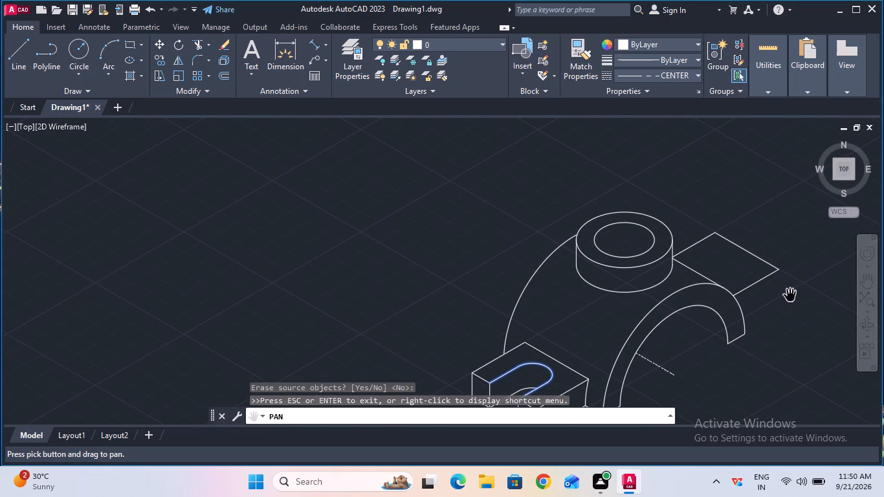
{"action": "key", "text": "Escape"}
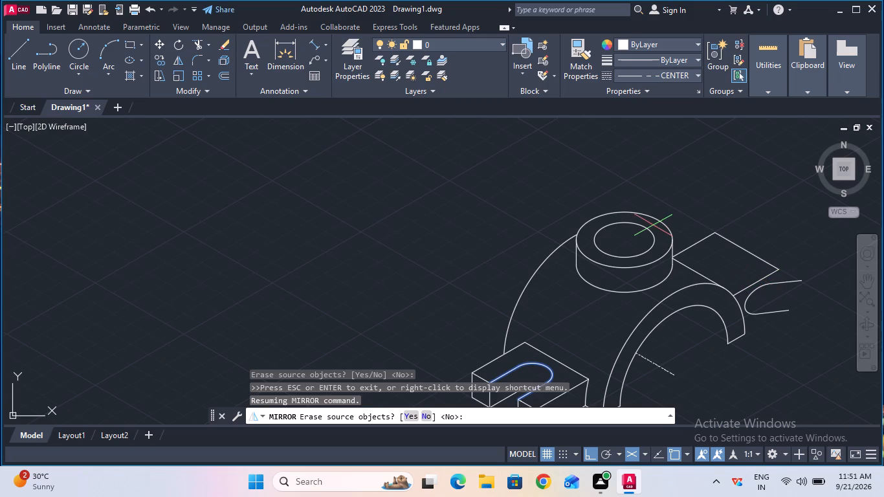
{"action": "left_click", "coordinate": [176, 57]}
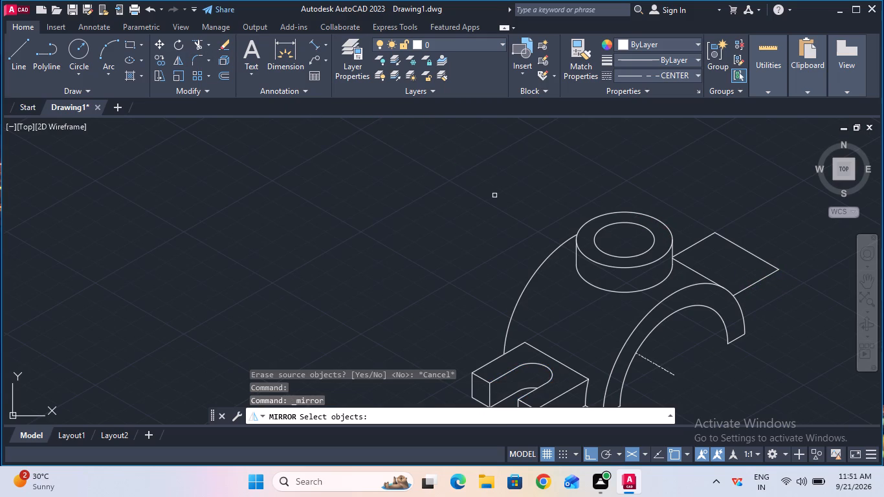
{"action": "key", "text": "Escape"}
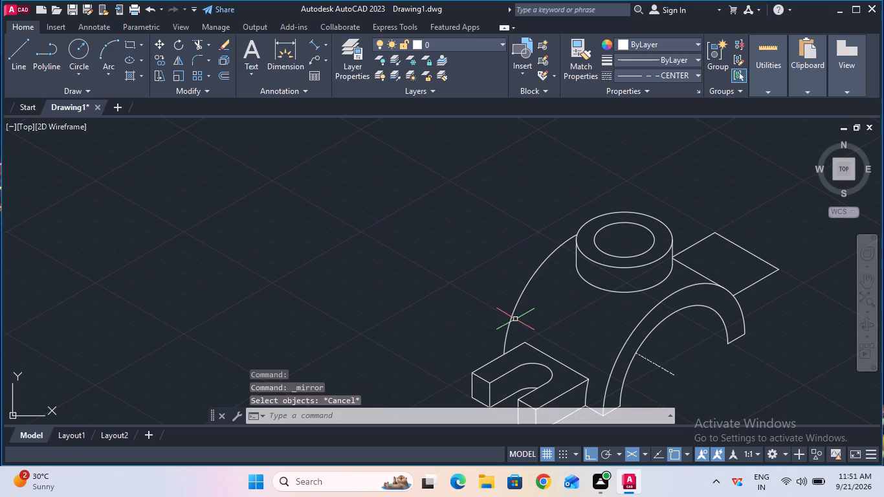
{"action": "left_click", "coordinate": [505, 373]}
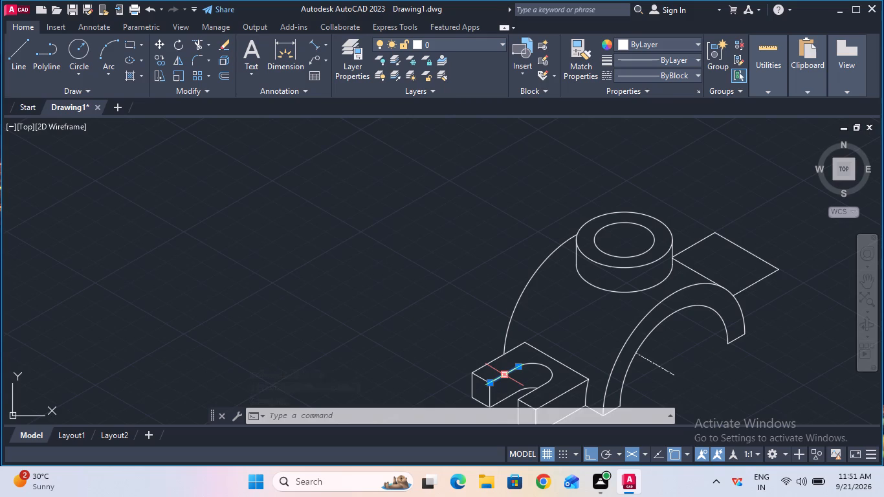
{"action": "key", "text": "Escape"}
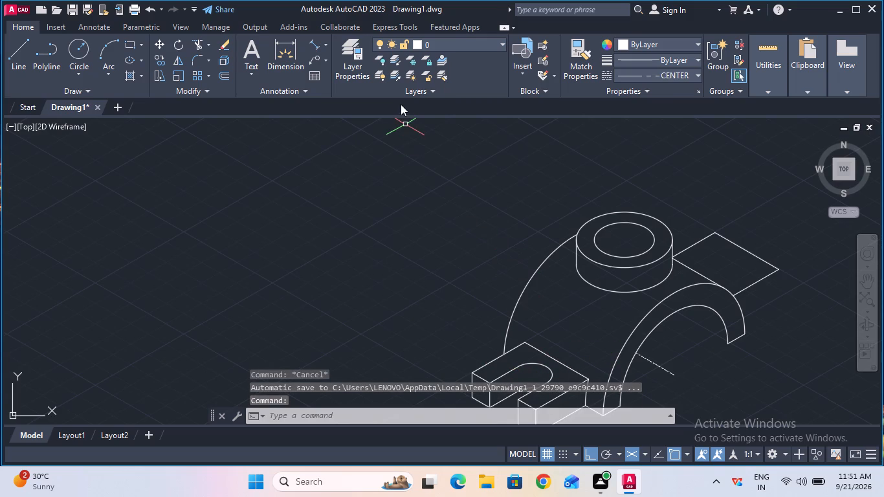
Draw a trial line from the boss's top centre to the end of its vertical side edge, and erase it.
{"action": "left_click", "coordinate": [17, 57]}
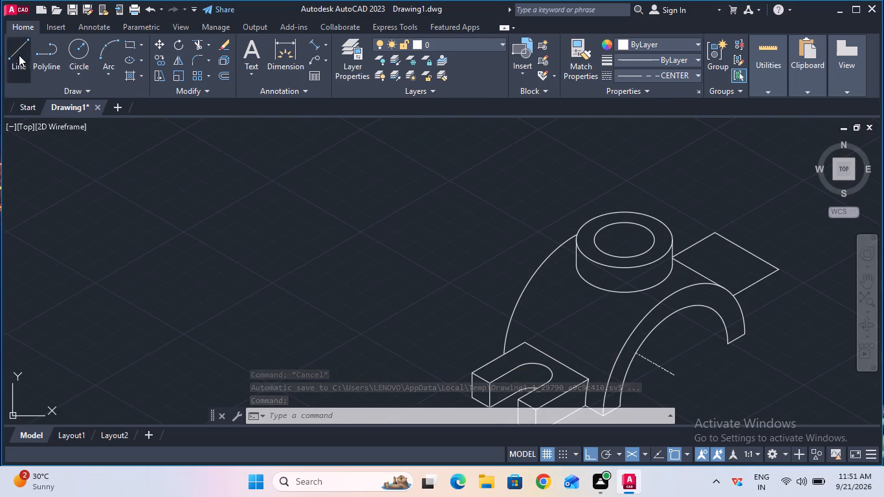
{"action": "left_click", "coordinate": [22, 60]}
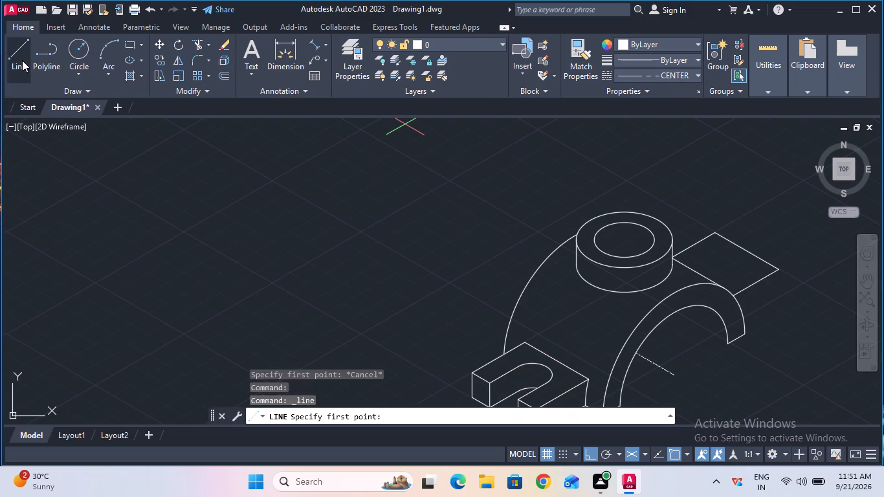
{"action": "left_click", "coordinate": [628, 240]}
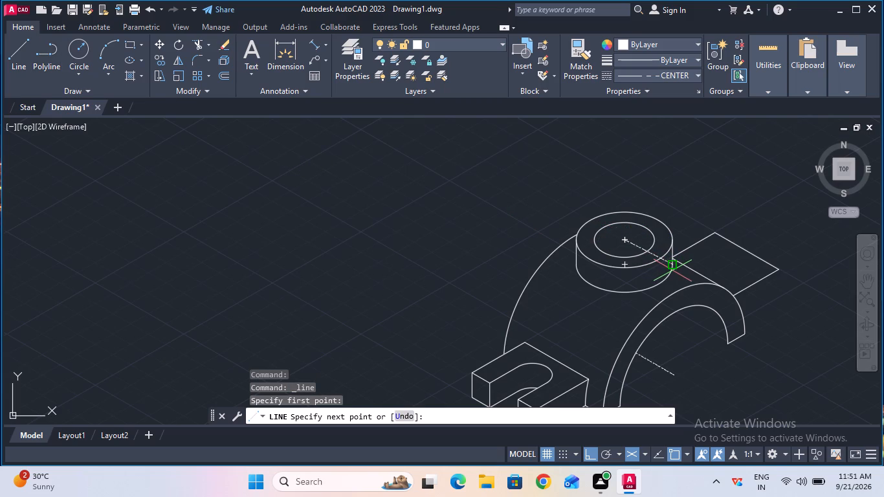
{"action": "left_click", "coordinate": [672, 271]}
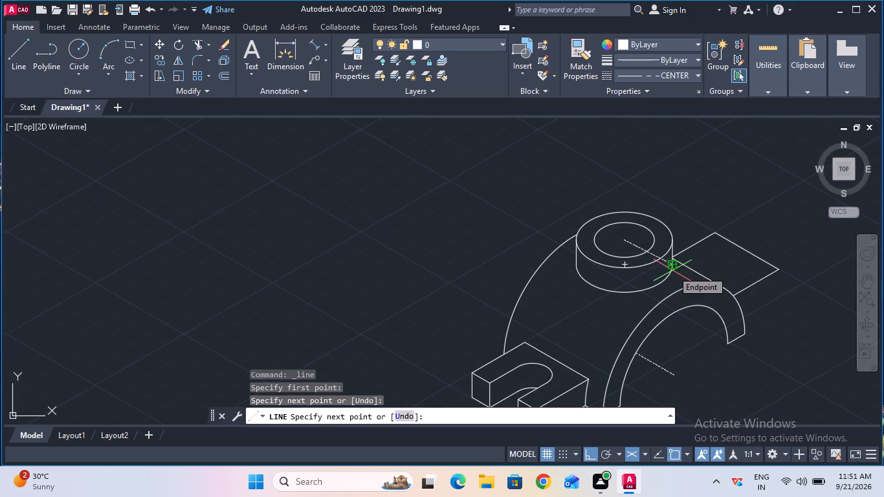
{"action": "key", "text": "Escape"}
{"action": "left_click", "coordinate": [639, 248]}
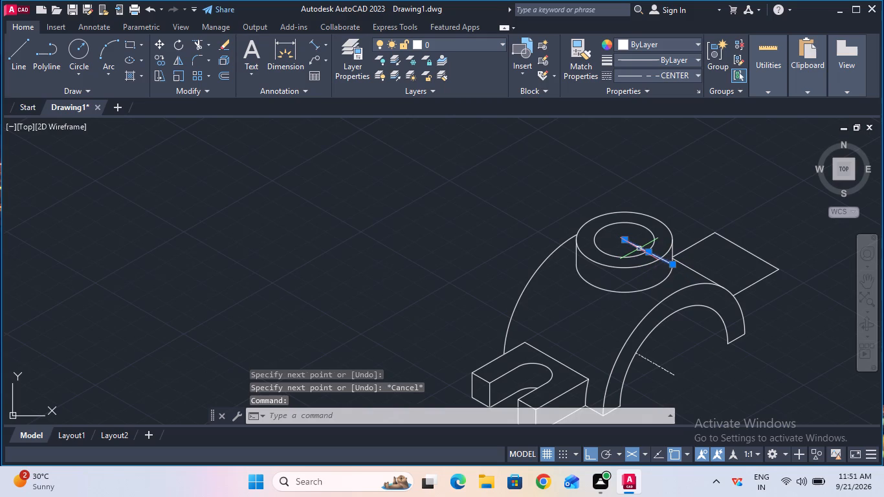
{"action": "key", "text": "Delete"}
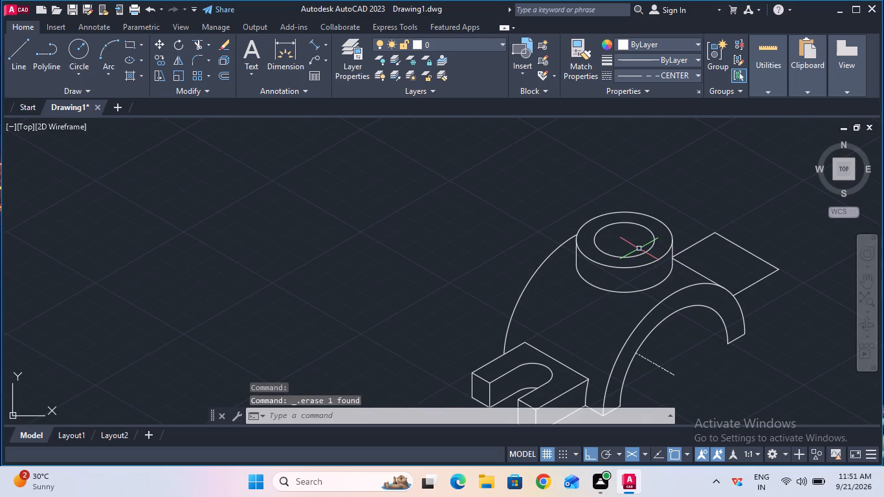
With the CENTER linetype, draw a 5 mm line at 330° from the centre of the boss's top face.
{"action": "left_click", "coordinate": [28, 57]}
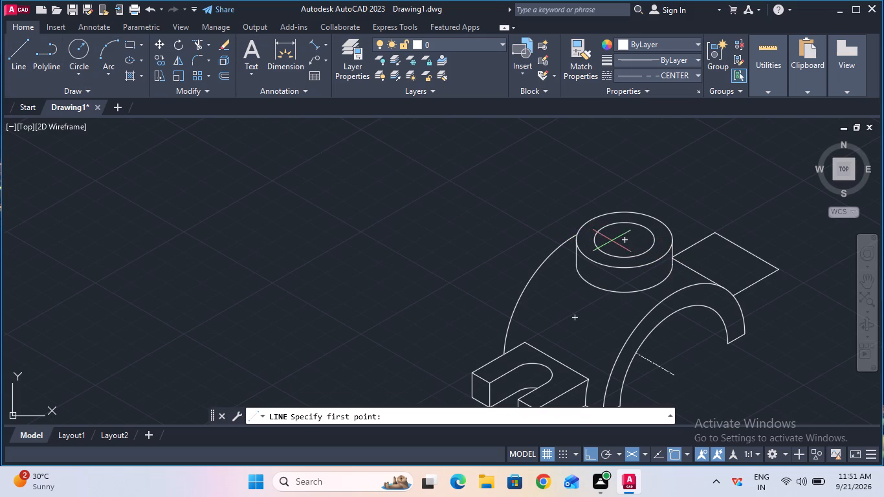
{"action": "left_click", "coordinate": [622, 241]}
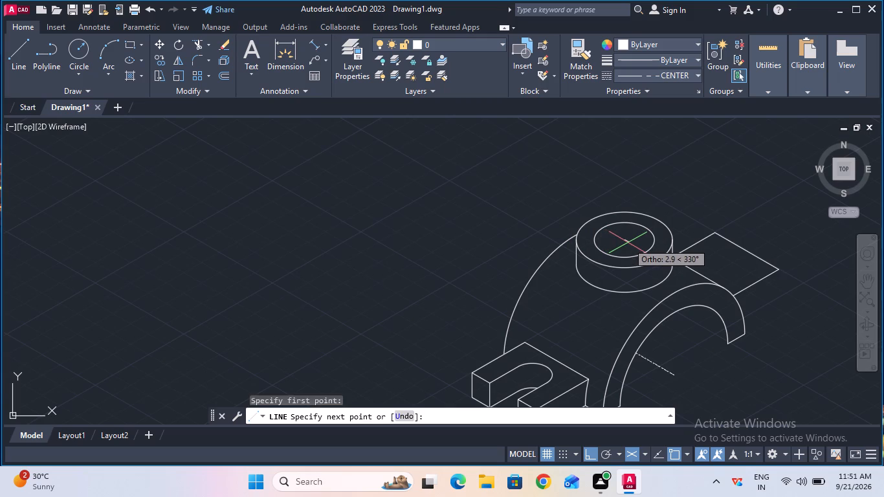
{"action": "key", "text": "5"}
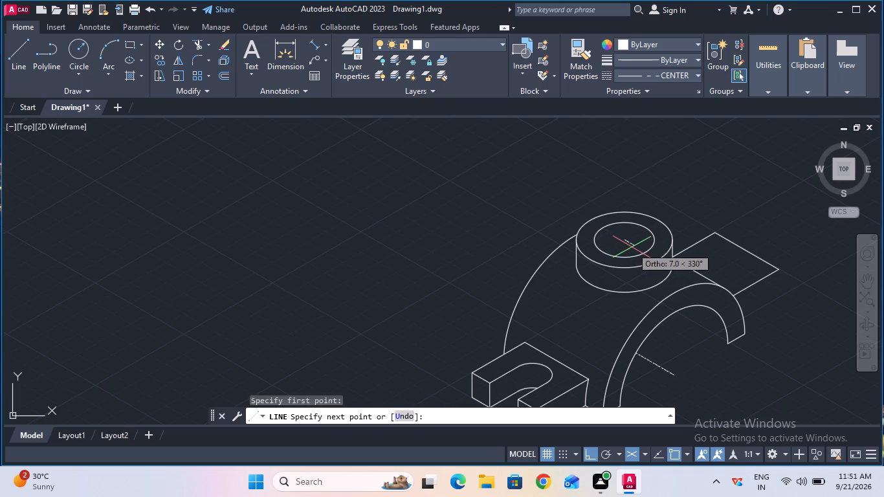
{"action": "key", "text": "Return"}
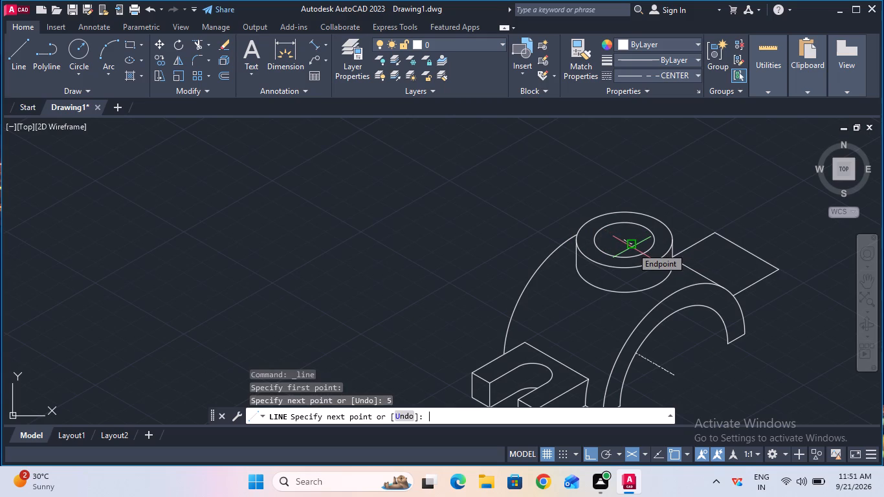
{"action": "key", "text": "Escape"}
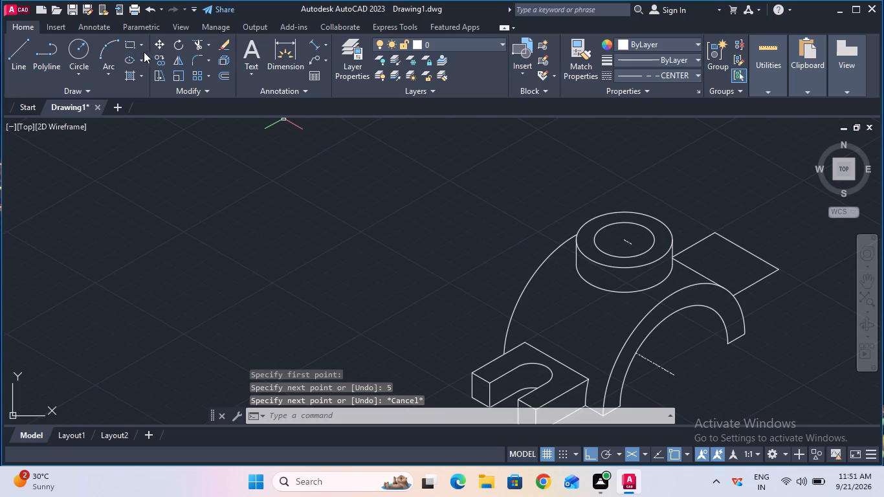
Extend the boss's top-face centre line forward to the front outer arch and backward to the boss's outer rim.
{"action": "left_click", "coordinate": [212, 44]}
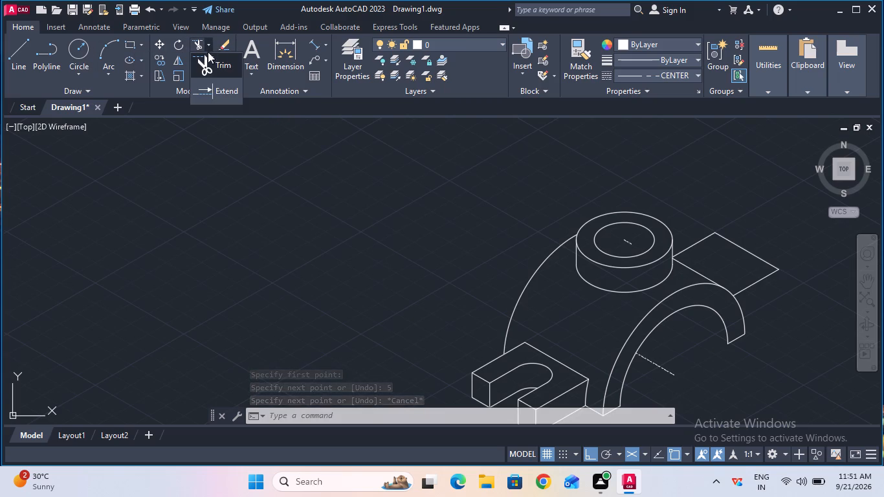
{"action": "left_click", "coordinate": [208, 84]}
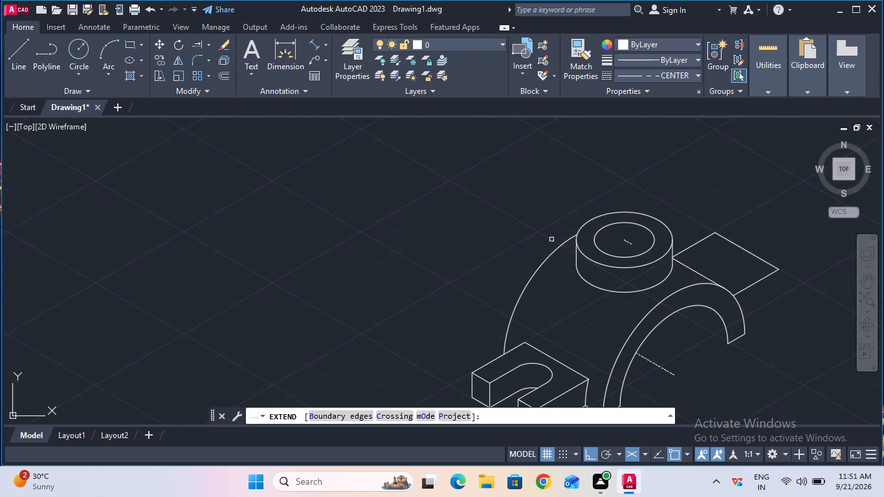
{"action": "left_click", "coordinate": [630, 243]}
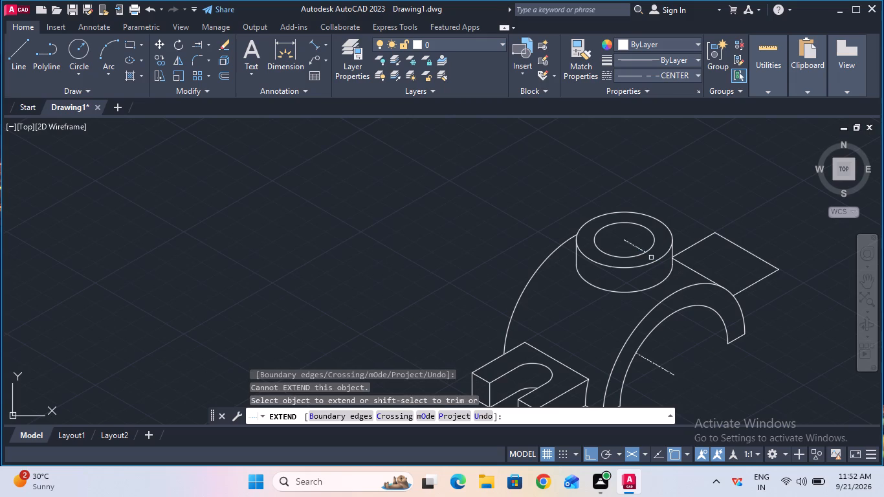
{"action": "left_click", "coordinate": [643, 248]}
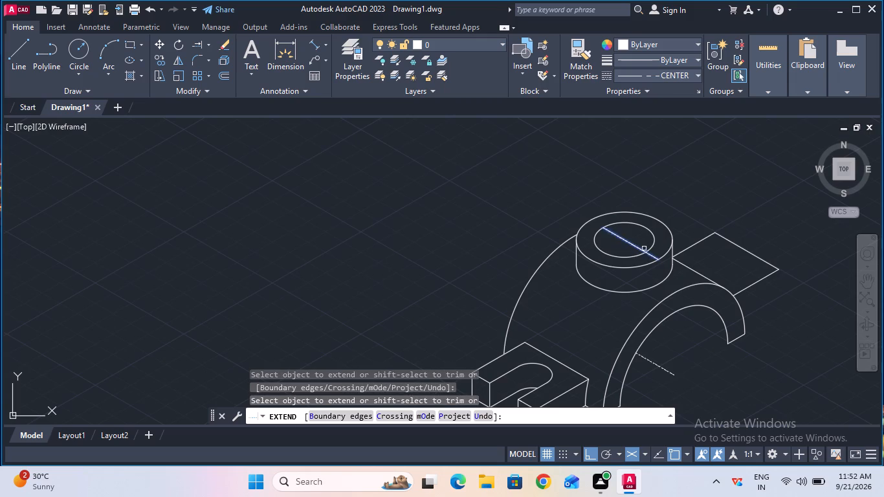
{"action": "left_click", "coordinate": [650, 254]}
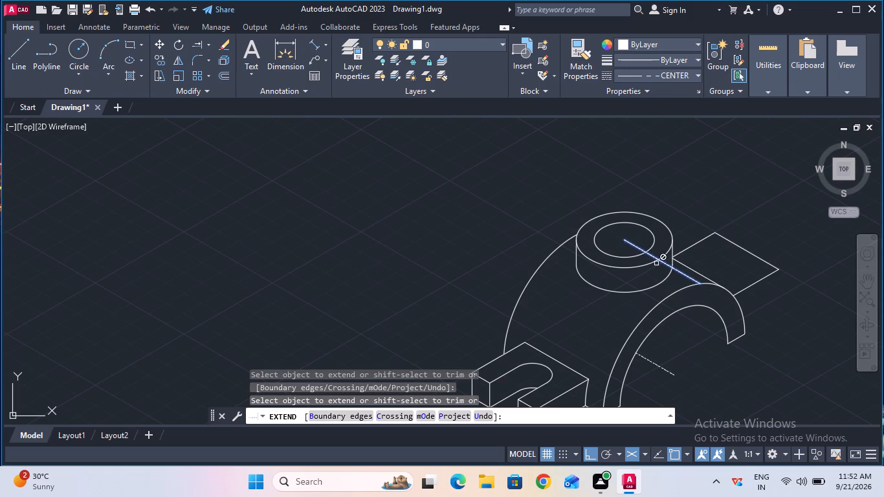
{"action": "left_click", "coordinate": [659, 260]}
{"action": "left_click", "coordinate": [619, 234]}
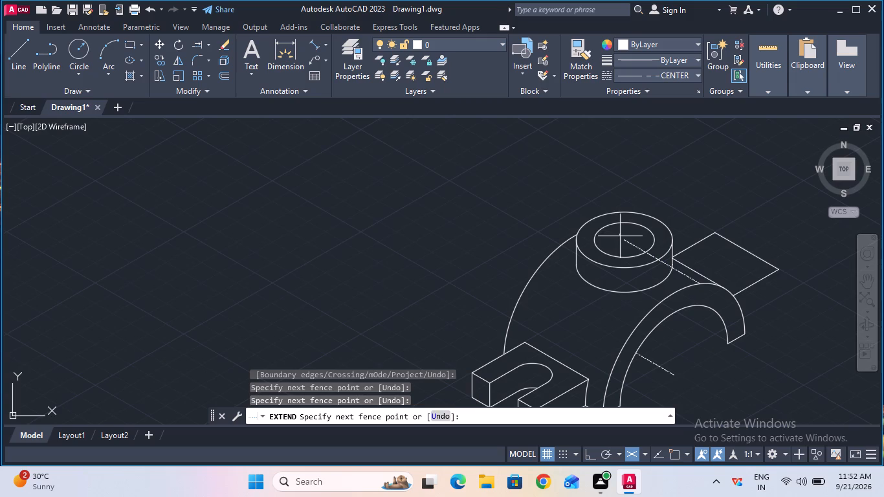
{"action": "left_click", "coordinate": [631, 245]}
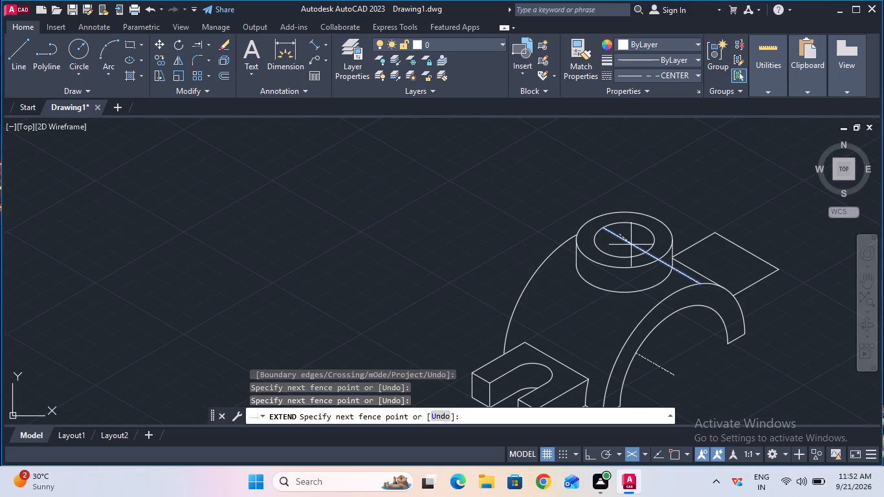
{"action": "left_click", "coordinate": [621, 237]}
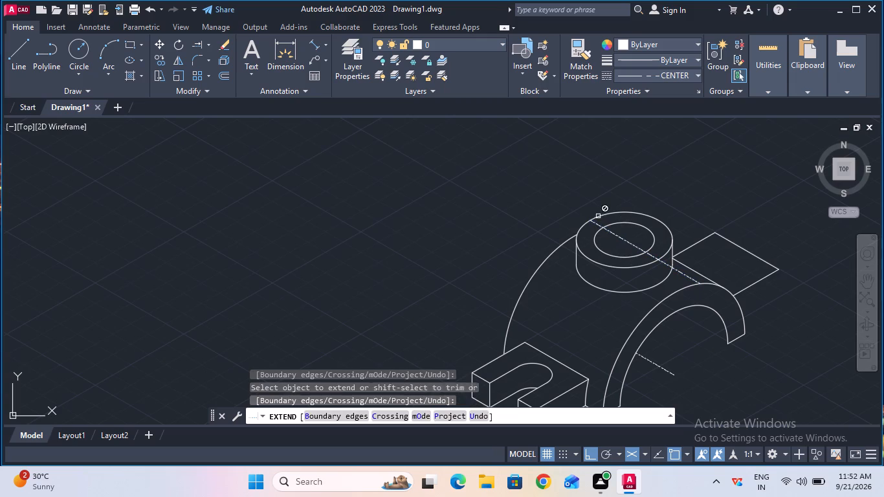
{"action": "key", "text": "Escape"}
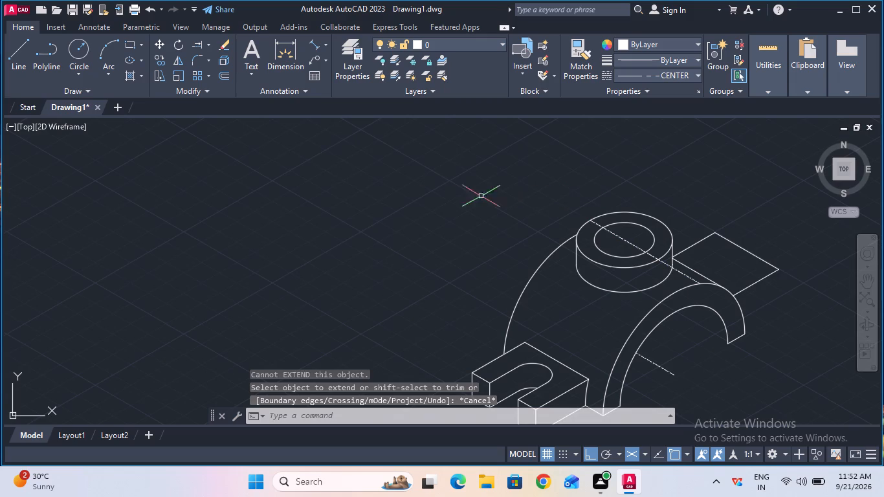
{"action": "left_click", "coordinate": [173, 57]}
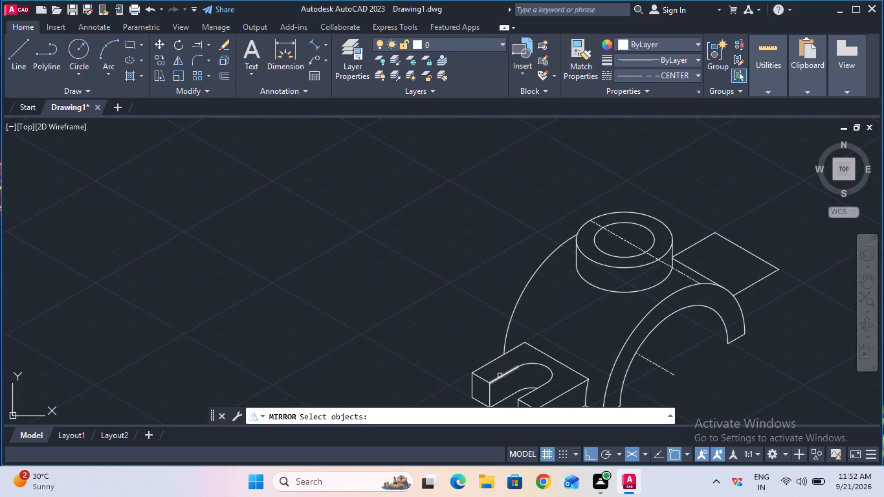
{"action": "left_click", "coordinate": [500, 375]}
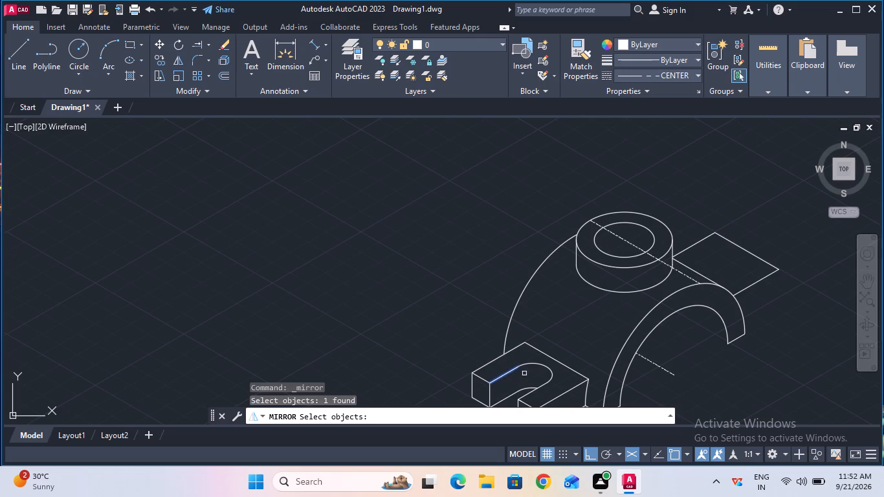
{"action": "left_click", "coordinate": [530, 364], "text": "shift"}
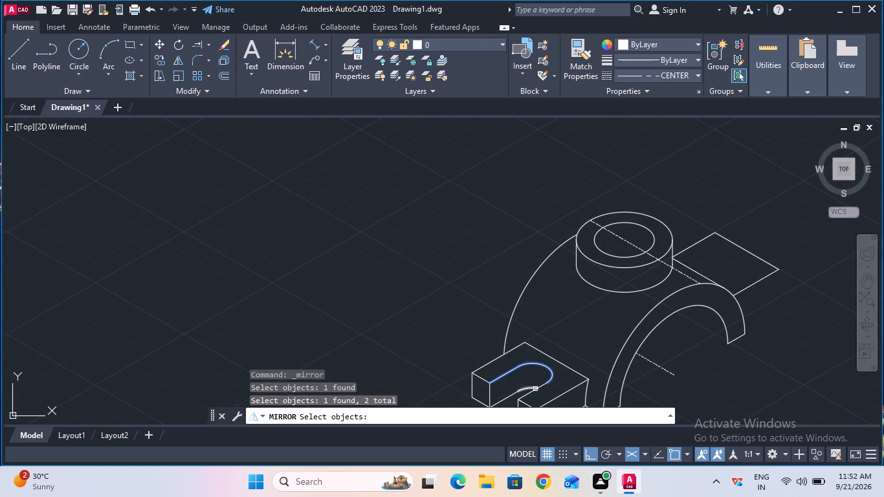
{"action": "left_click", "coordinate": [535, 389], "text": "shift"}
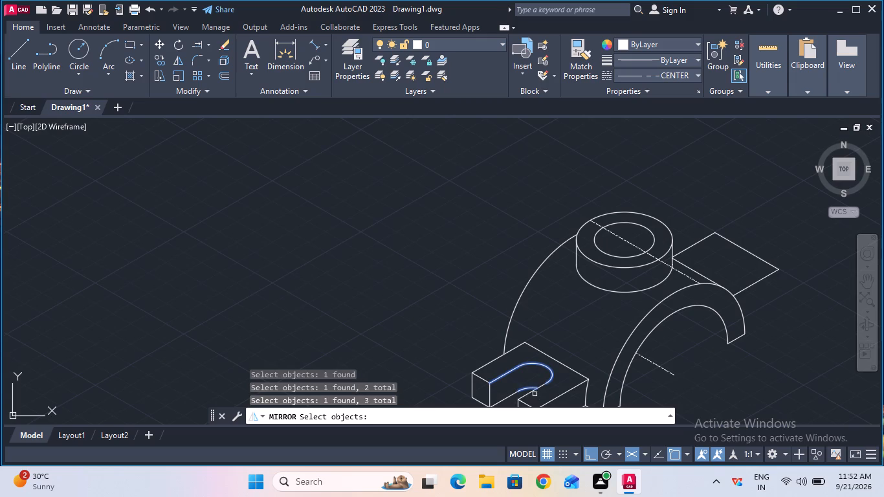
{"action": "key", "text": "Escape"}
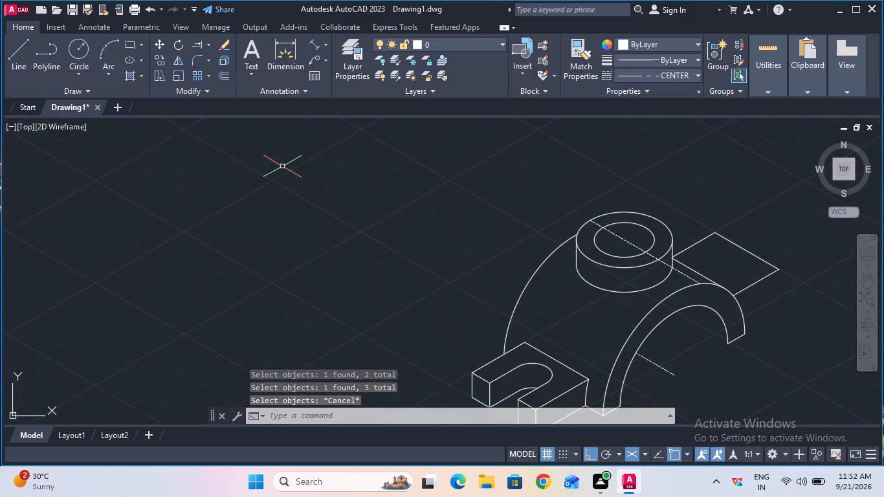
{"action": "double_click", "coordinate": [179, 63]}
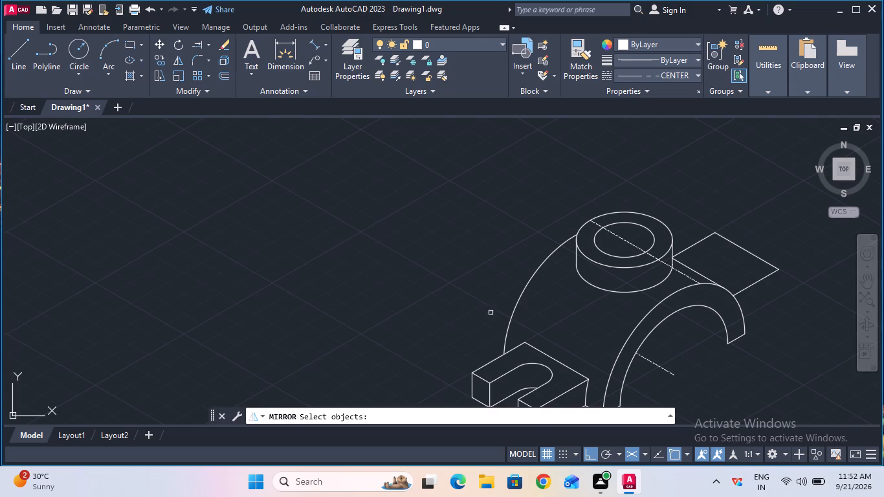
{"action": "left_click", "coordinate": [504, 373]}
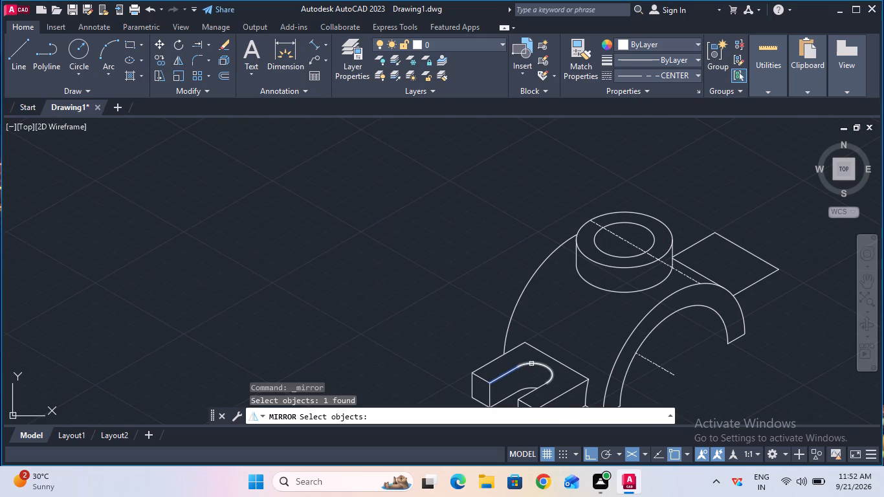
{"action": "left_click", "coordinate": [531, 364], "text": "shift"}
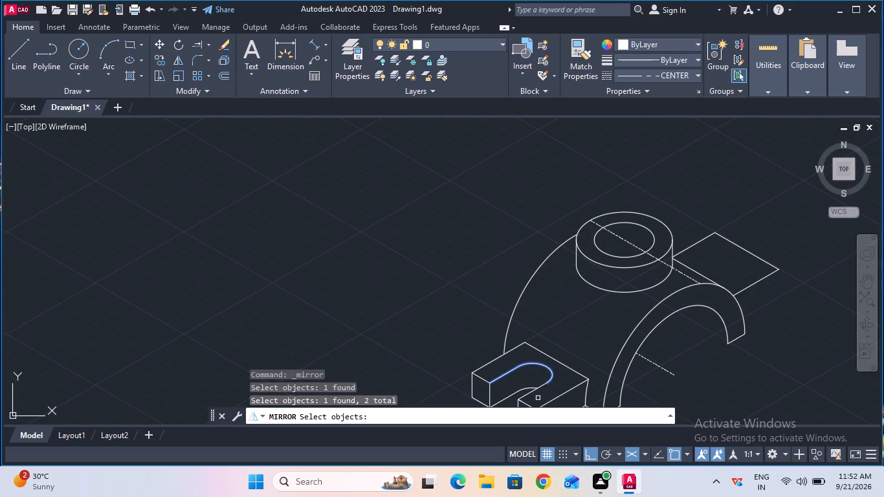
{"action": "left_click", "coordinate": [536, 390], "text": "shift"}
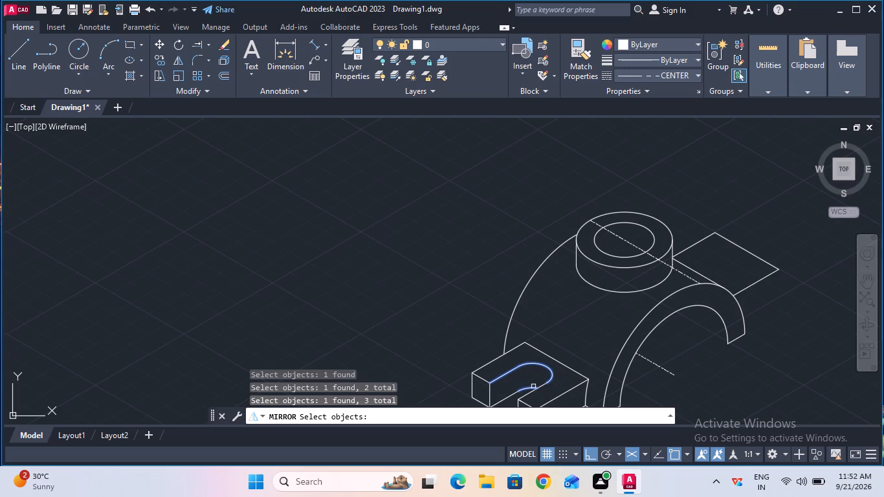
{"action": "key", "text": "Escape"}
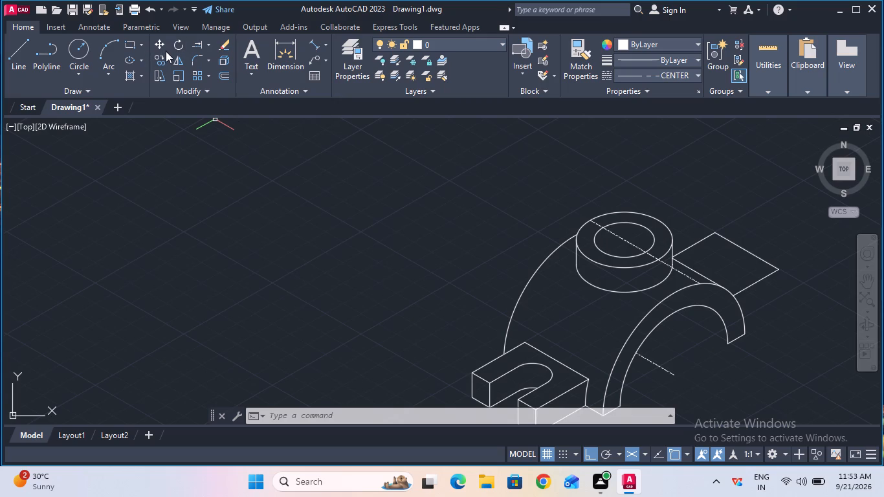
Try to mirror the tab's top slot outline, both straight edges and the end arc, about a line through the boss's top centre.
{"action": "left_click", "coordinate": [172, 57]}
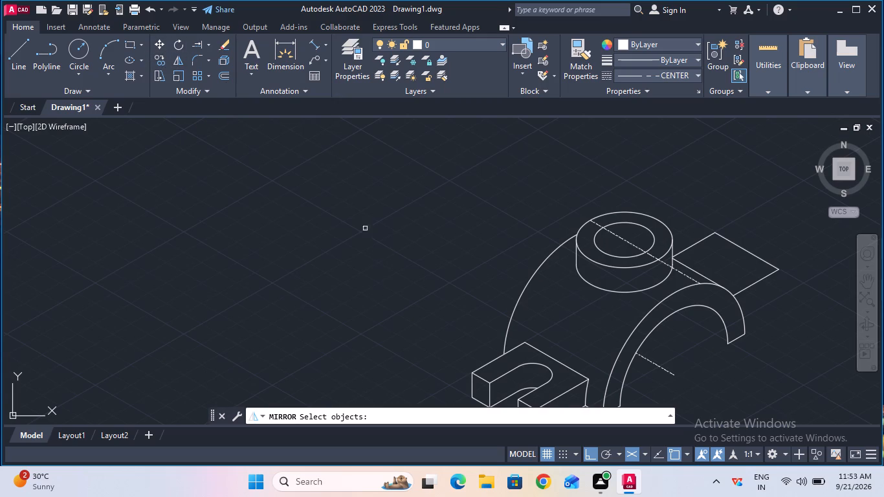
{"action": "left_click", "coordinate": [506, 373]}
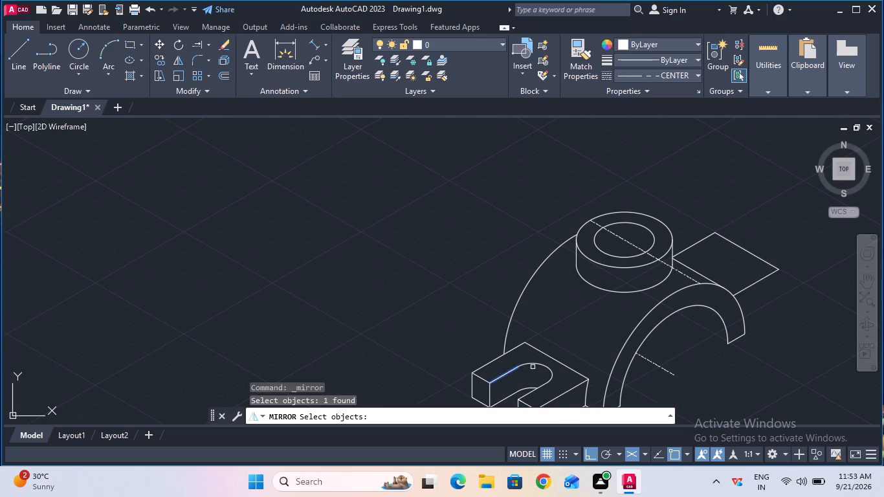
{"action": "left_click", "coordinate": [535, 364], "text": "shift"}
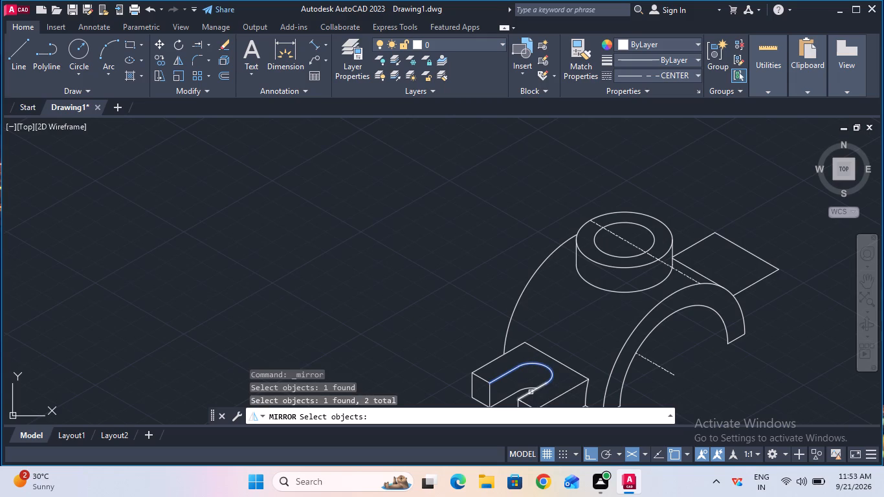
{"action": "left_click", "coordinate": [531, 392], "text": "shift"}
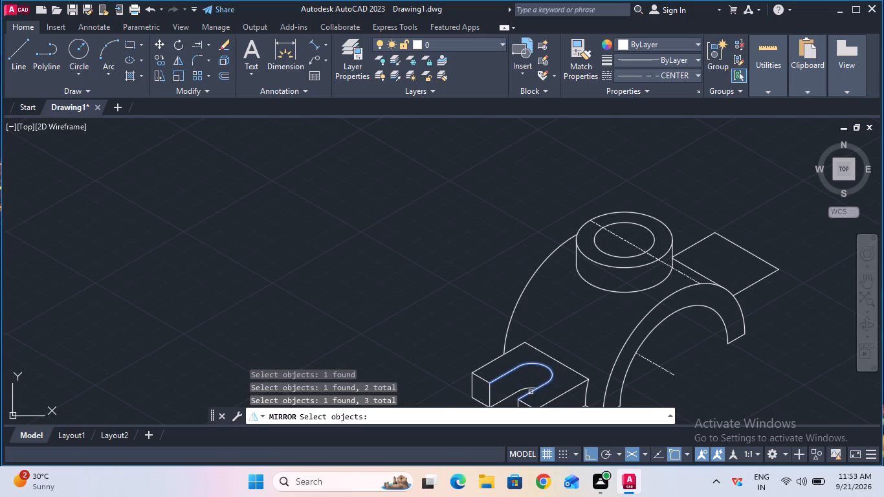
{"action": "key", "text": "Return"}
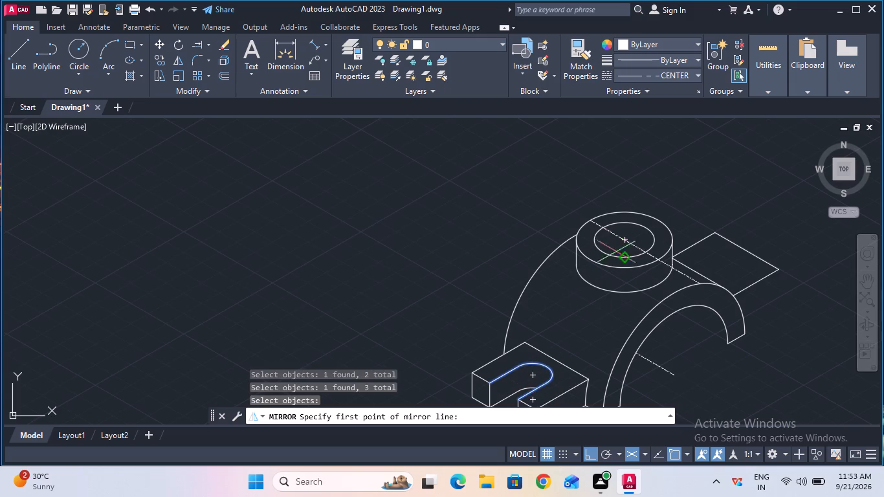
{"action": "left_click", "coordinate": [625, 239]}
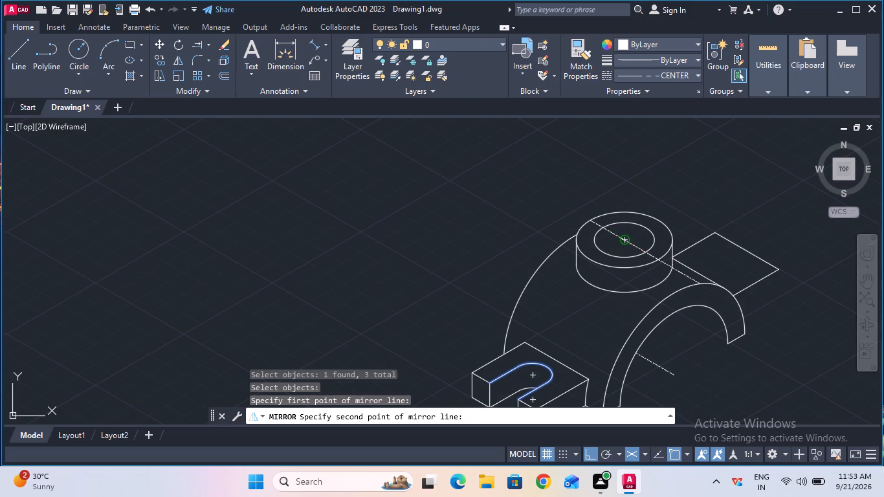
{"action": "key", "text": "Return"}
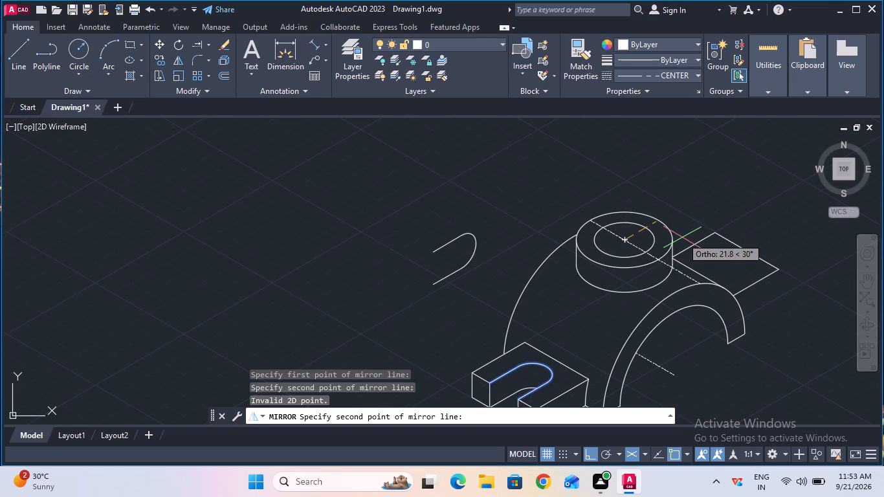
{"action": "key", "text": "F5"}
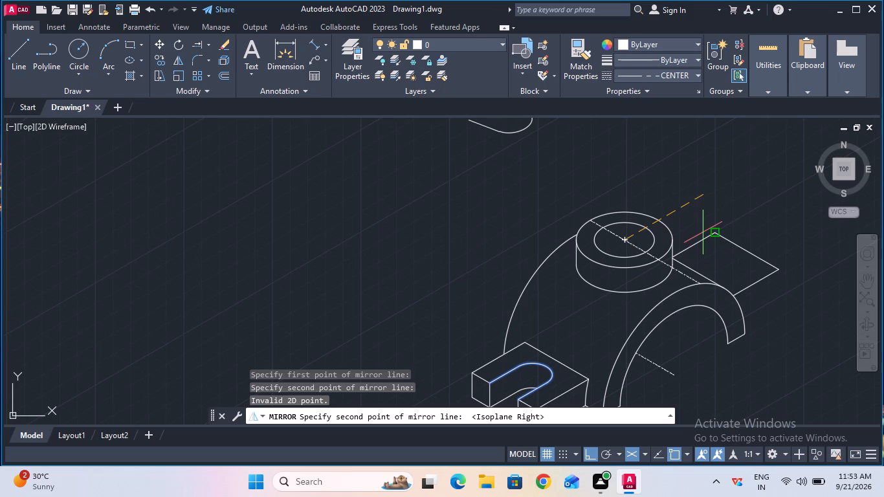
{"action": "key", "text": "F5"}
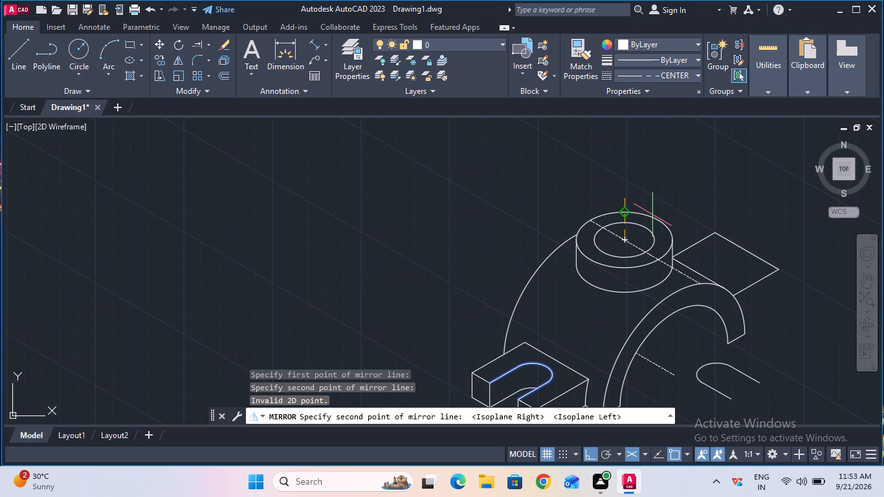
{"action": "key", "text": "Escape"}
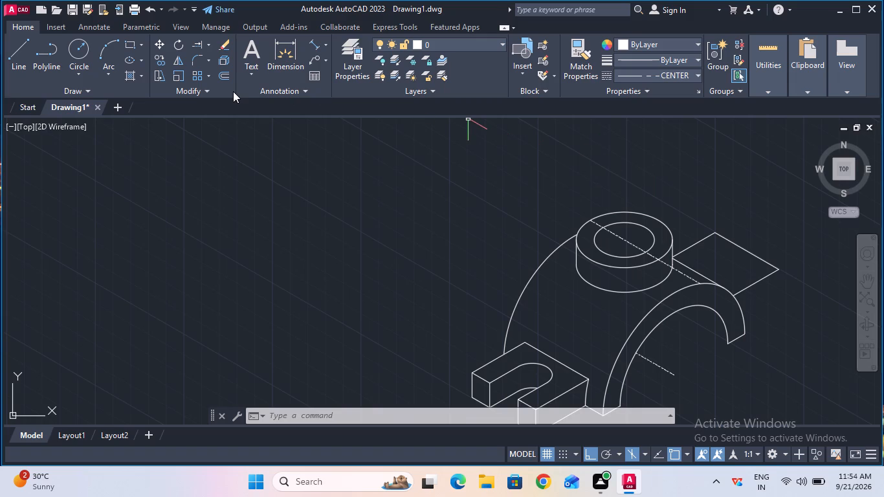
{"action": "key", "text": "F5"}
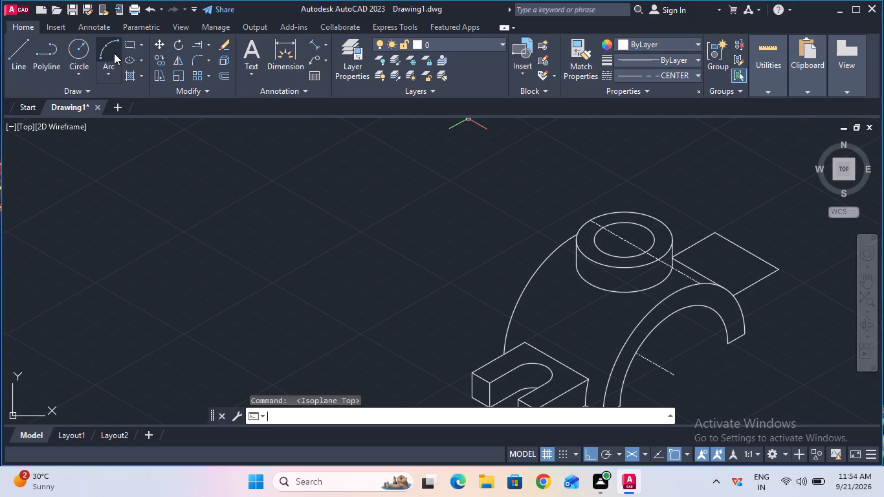
Measure the width of the slot opening between the two division points on the rear tab's outer edge.
{"action": "left_click", "coordinate": [13, 65]}
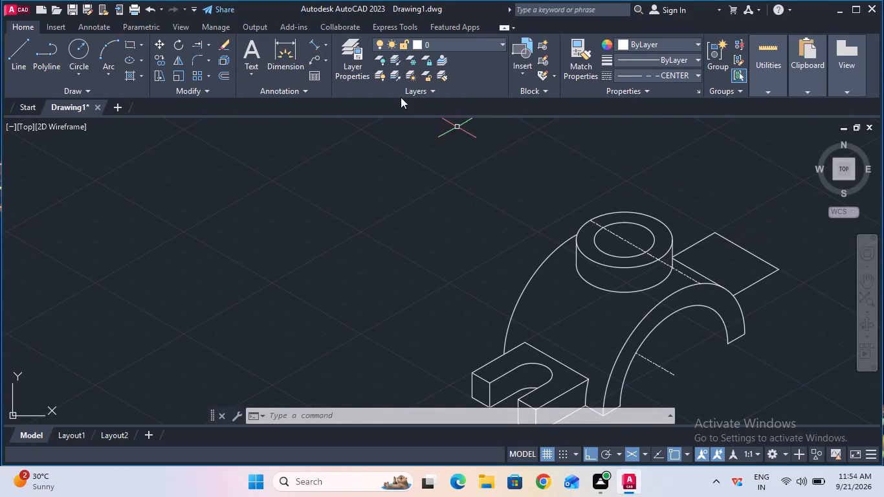
{"action": "left_click", "coordinate": [316, 44]}
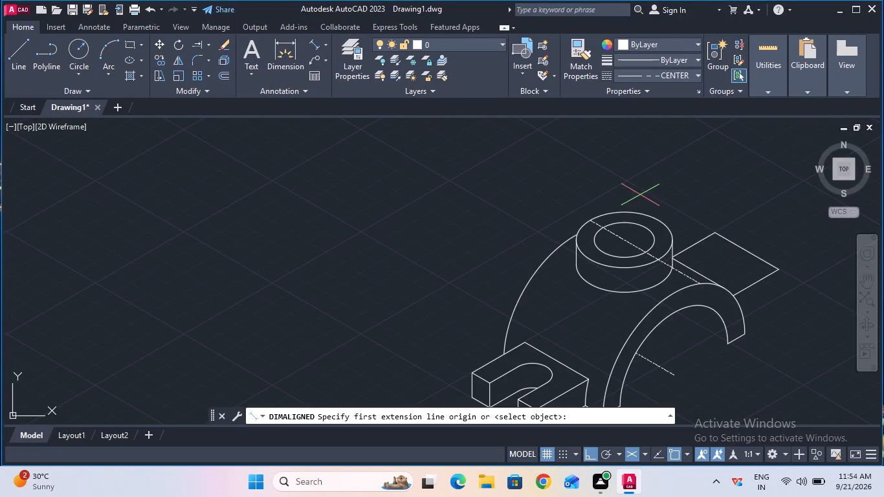
{"action": "left_click", "coordinate": [728, 245]}
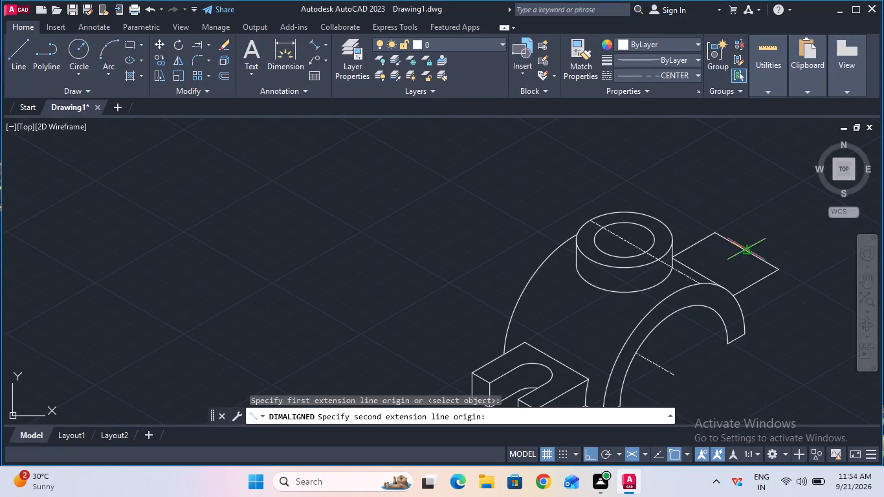
{"action": "left_click", "coordinate": [757, 257]}
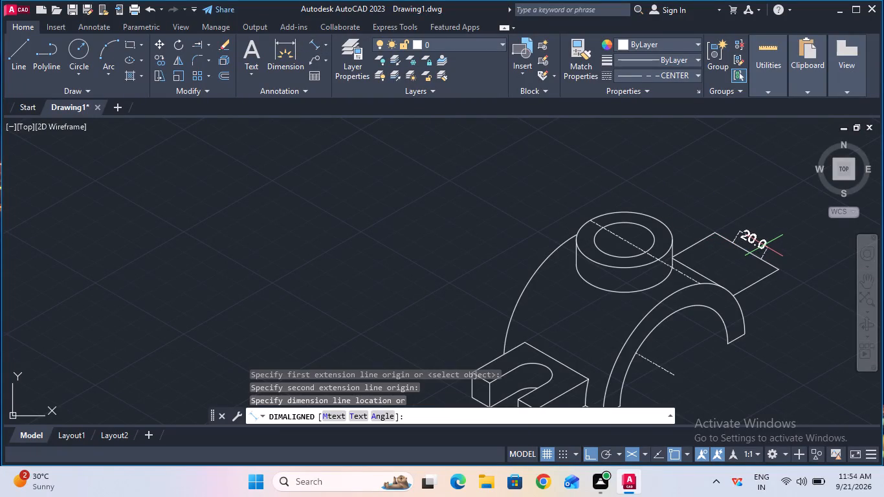
{"action": "key", "text": "Escape"}
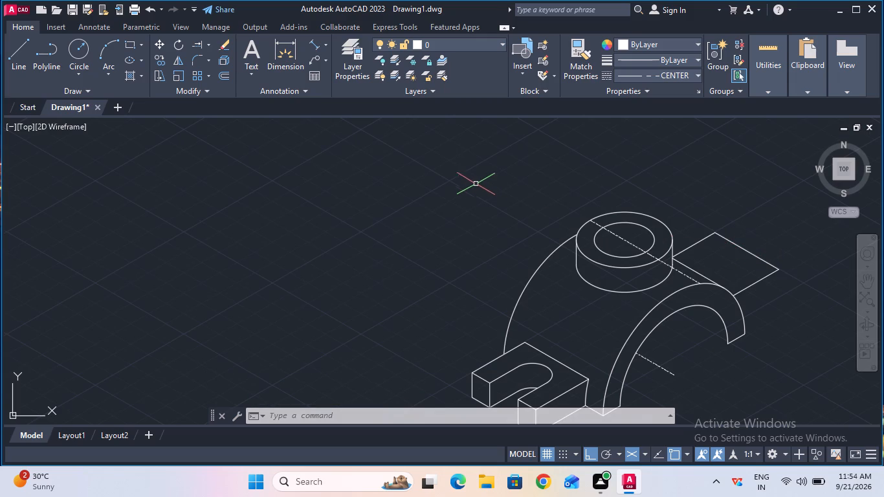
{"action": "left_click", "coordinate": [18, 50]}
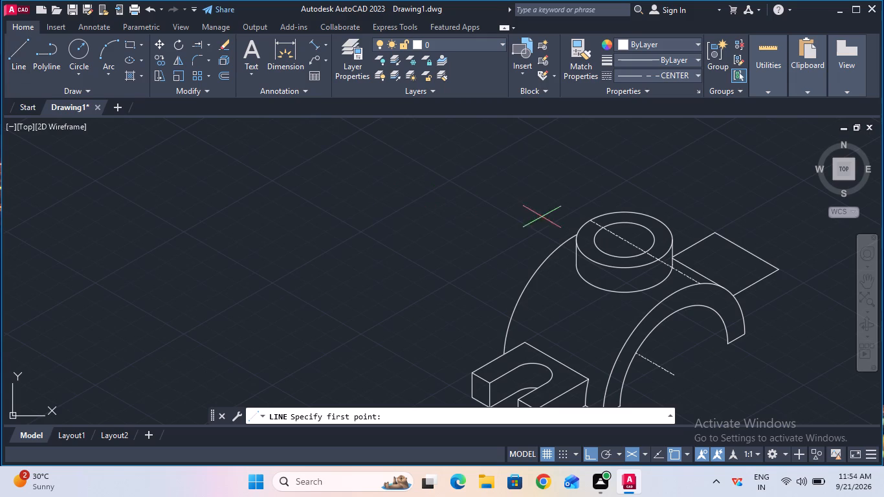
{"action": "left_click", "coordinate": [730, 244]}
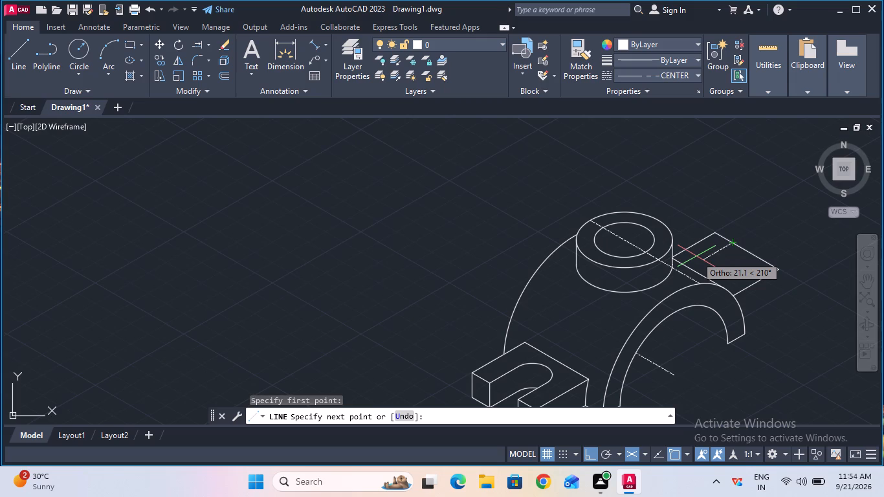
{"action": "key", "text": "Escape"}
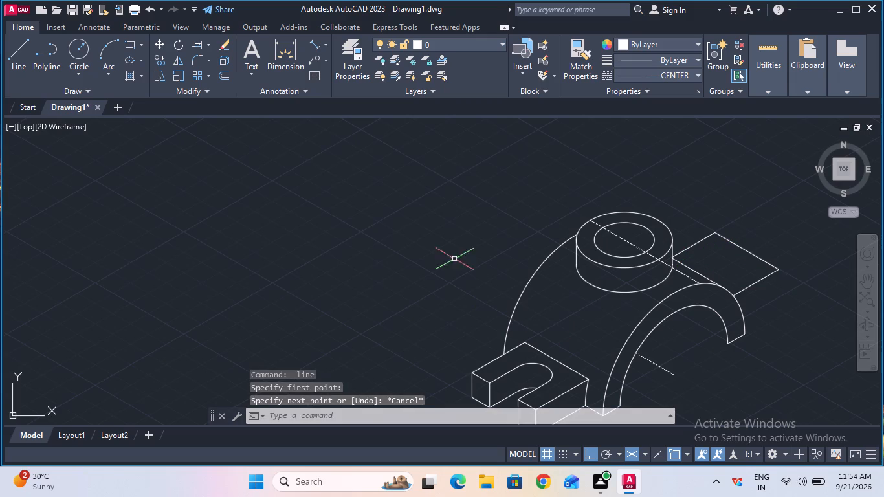
Measure the length of the straight slot edge on the front tab's top face.
{"action": "left_click", "coordinate": [315, 49]}
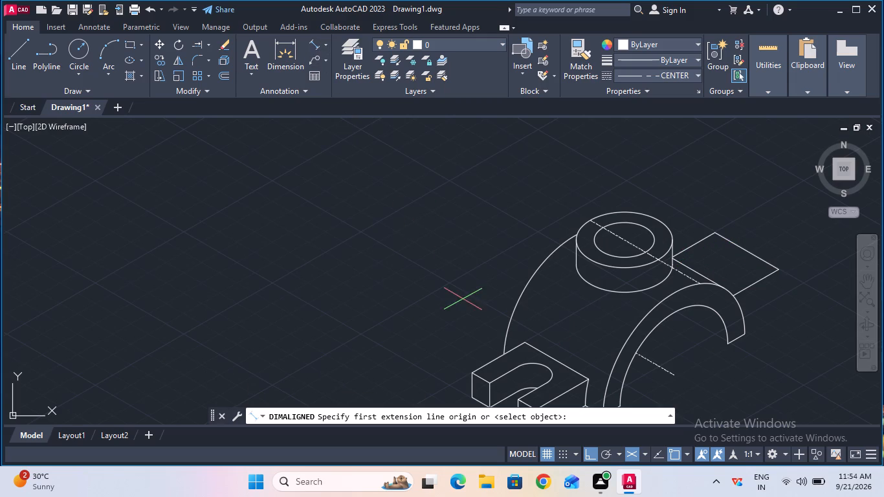
{"action": "left_click", "coordinate": [491, 379]}
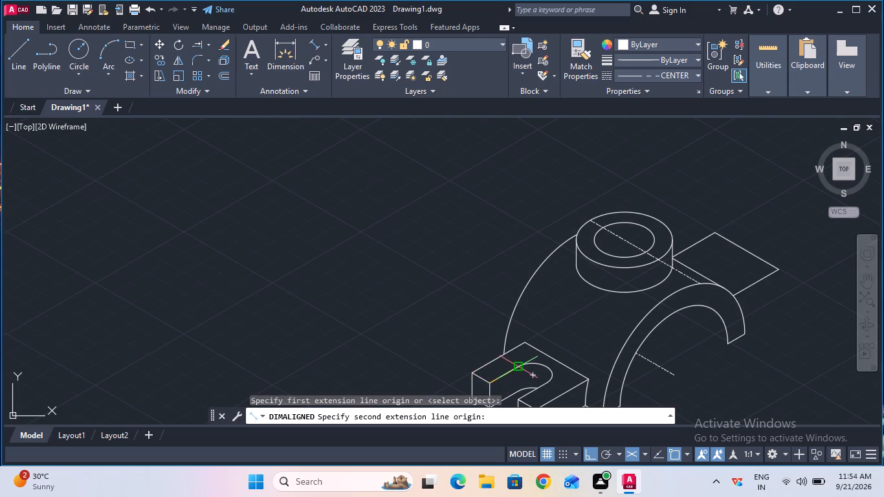
{"action": "left_click", "coordinate": [515, 368]}
{"action": "key", "text": "Escape"}
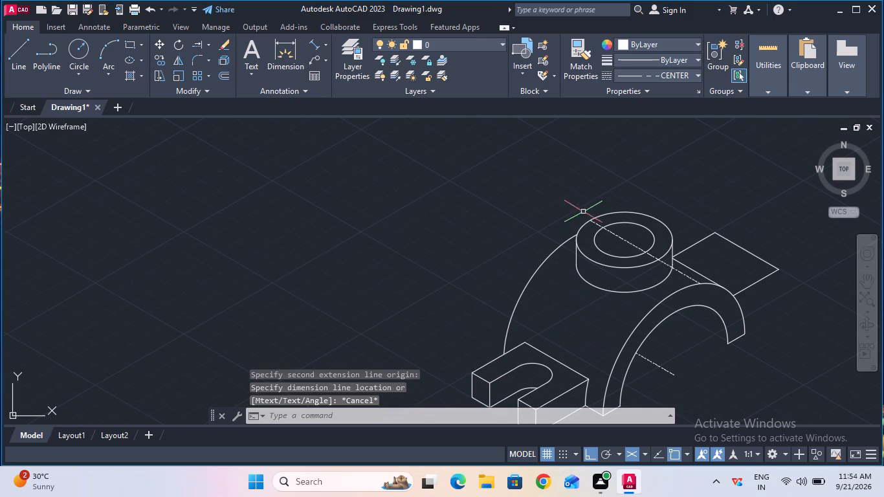
With the ByBlock linetype, draw a 20 mm slot edge at 210° from the rearmost slot-opening point on the rear tab's outer edge.
{"action": "left_click", "coordinate": [658, 78]}
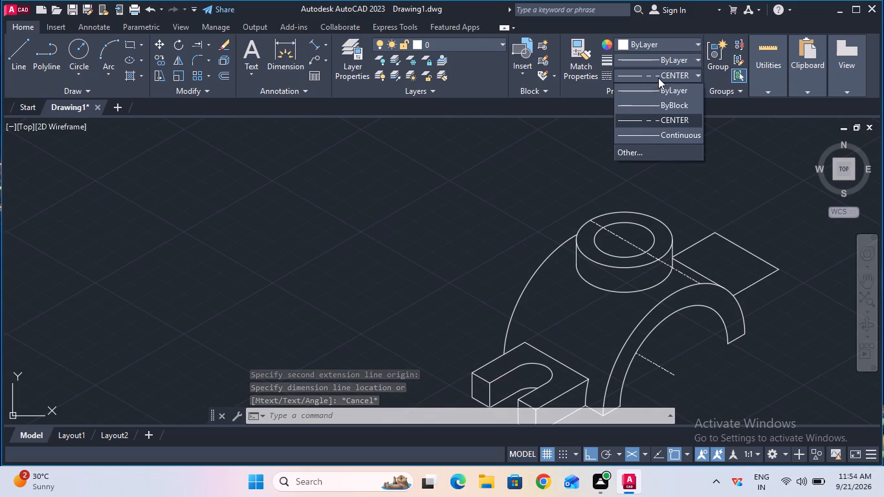
{"action": "left_click", "coordinate": [663, 101]}
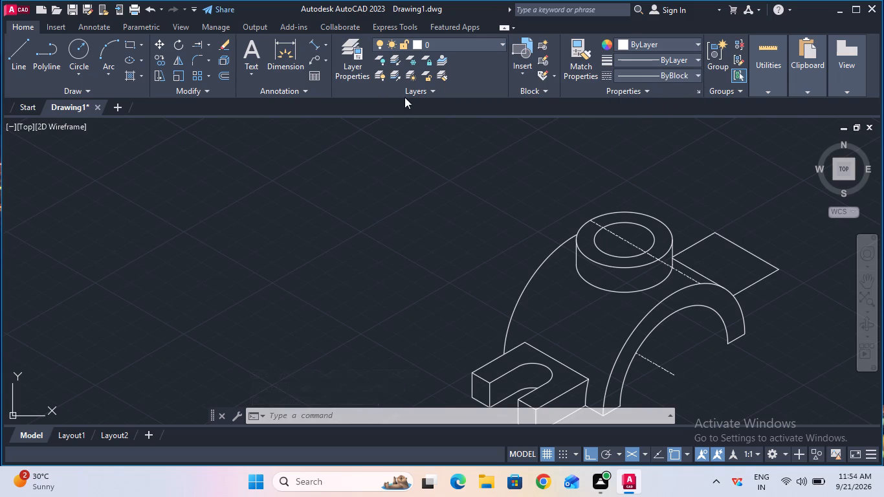
{"action": "left_click", "coordinate": [28, 66]}
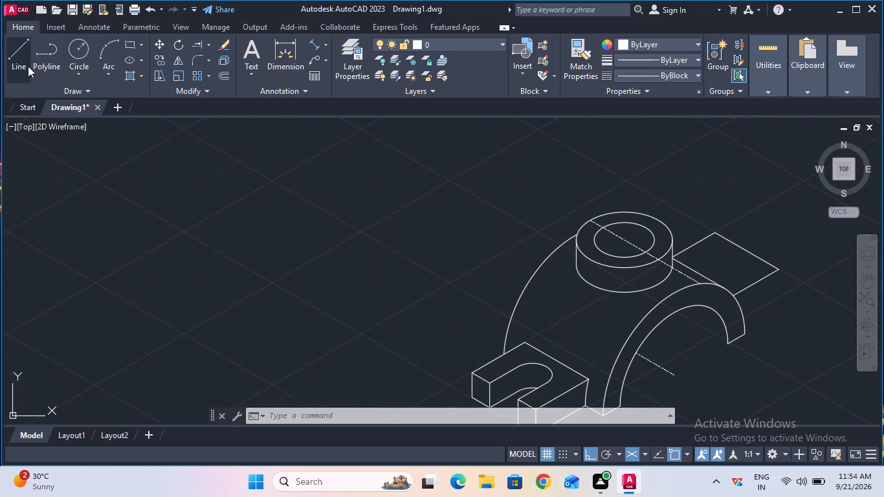
{"action": "left_click", "coordinate": [731, 246]}
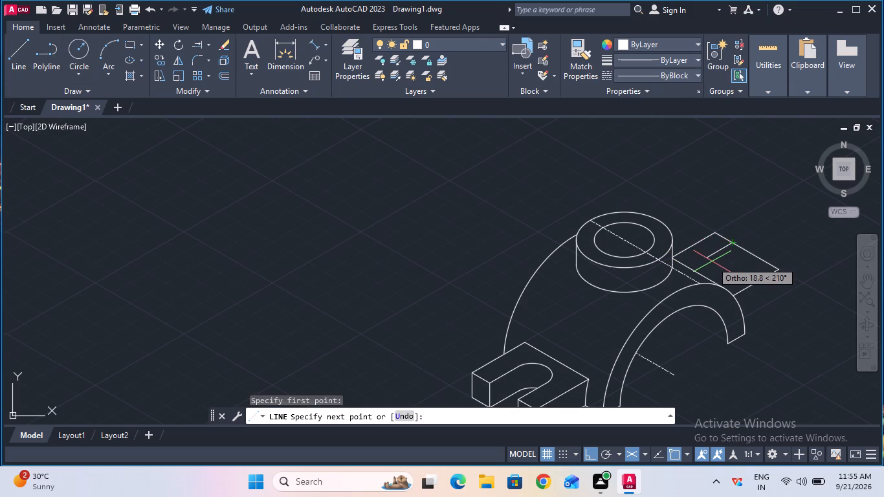
{"action": "key", "text": "2"}
{"action": "key", "text": "0"}
{"action": "key", "text": "Return"}
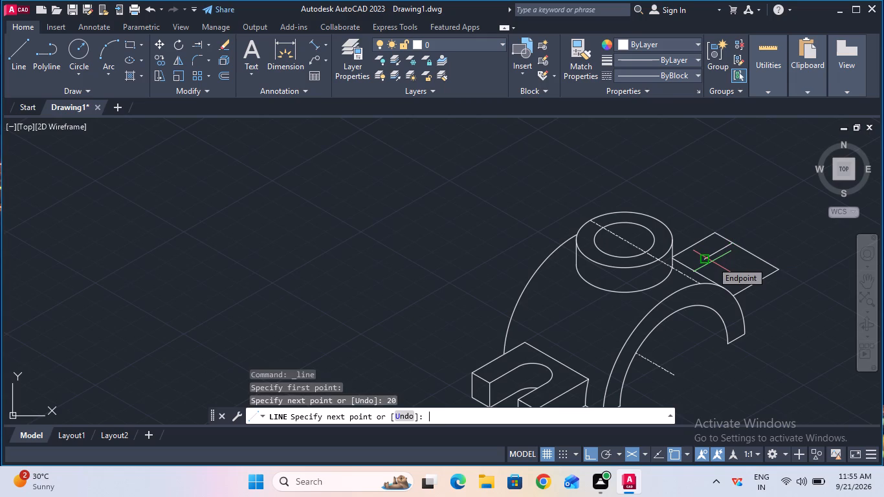
{"action": "key", "text": "Escape"}
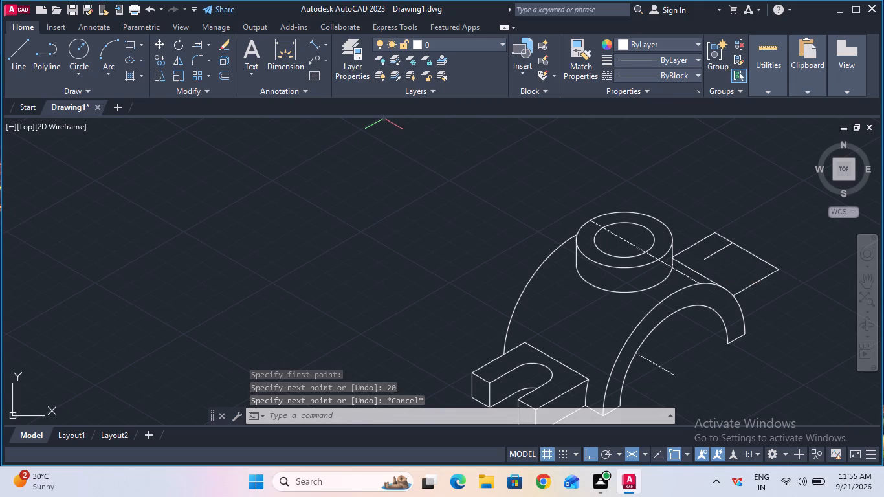
Draw the second 20 mm slot edge at 210° from the other slot-opening point on the rear tab's outer edge.
{"action": "left_click", "coordinate": [27, 65]}
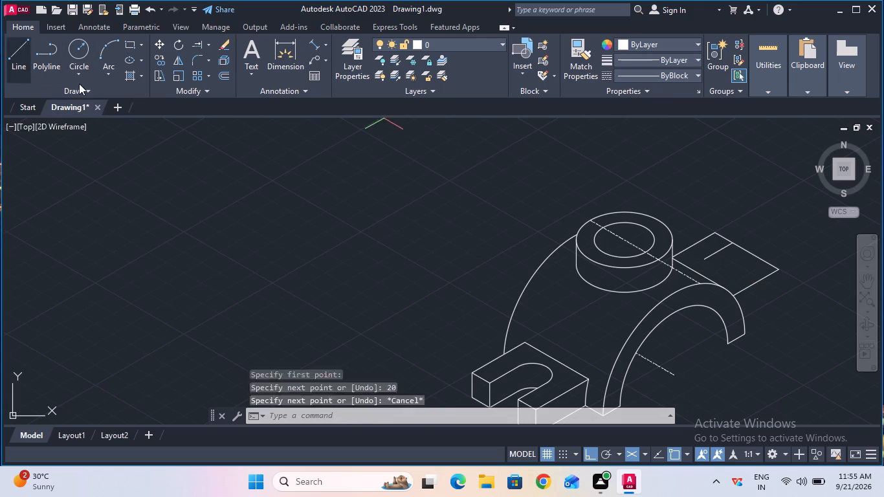
{"action": "left_click", "coordinate": [758, 258]}
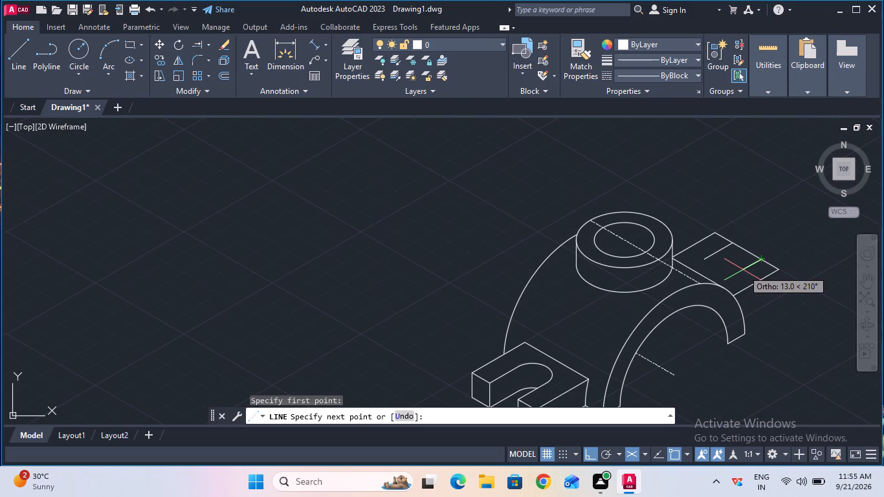
{"action": "key", "text": "2"}
{"action": "key", "text": "0"}
{"action": "key", "text": "Return"}
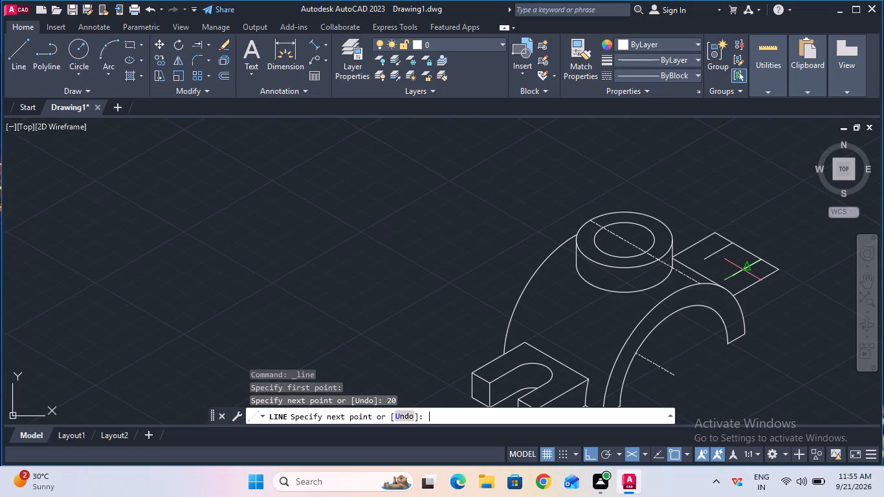
{"action": "key", "text": "Escape"}
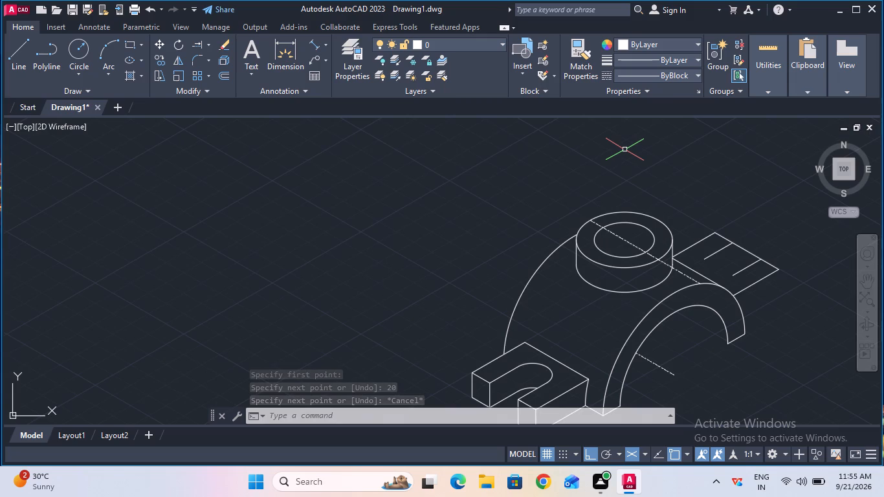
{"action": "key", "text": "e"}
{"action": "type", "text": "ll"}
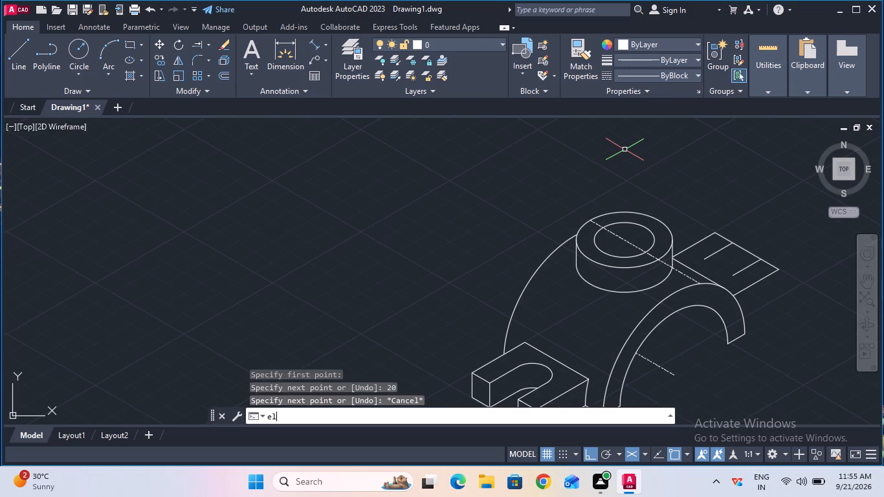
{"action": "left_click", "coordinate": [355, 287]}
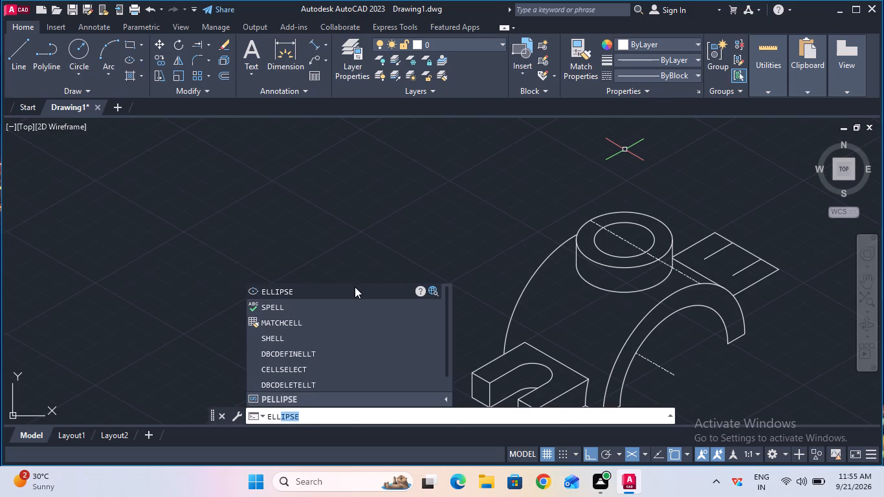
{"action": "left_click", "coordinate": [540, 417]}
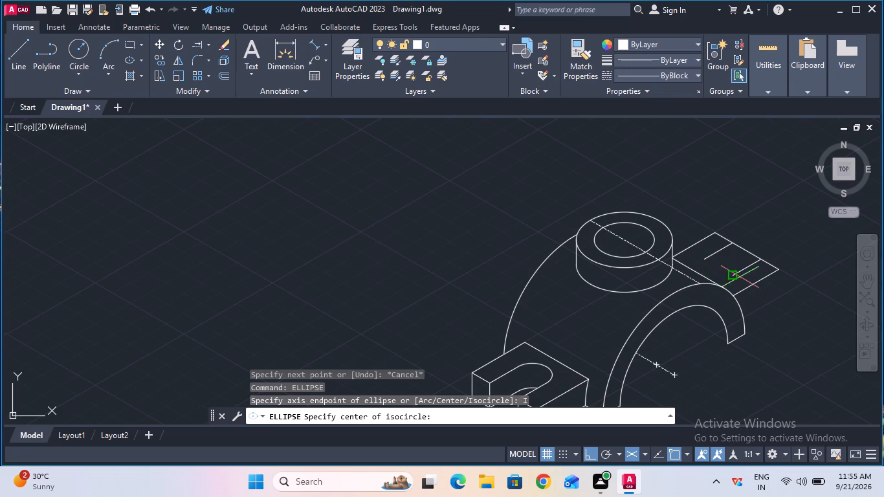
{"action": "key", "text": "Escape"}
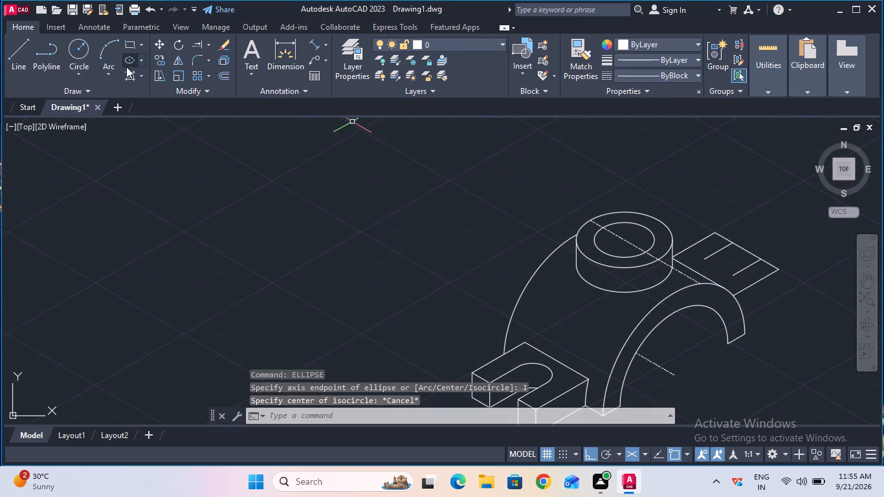
Draw a line joining the inner ends of the rear tab's two slot edges.
{"action": "left_click", "coordinate": [27, 61]}
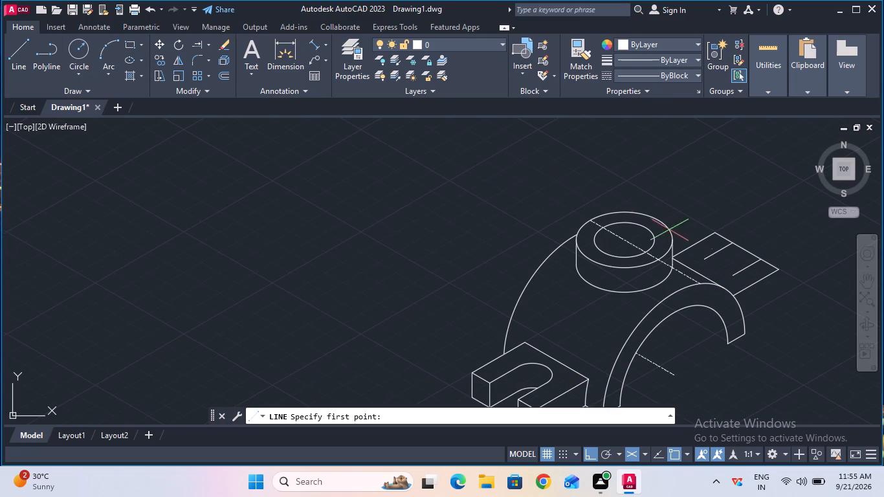
{"action": "left_click", "coordinate": [704, 260]}
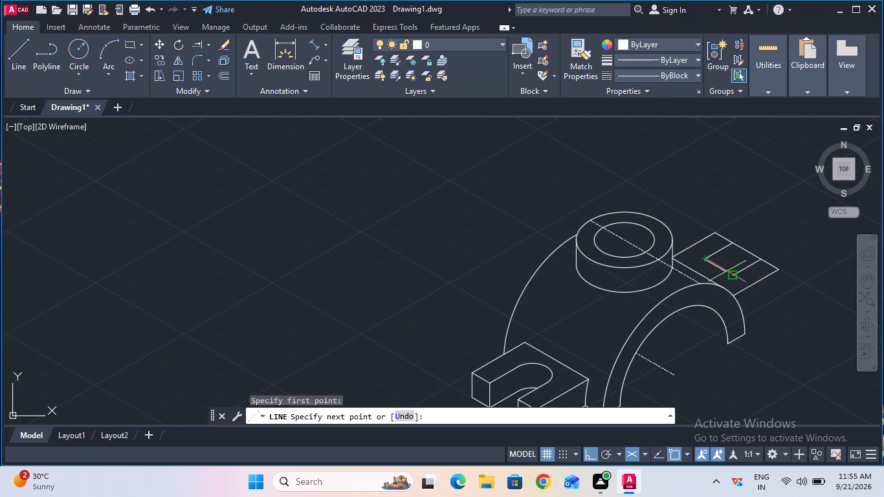
{"action": "left_click", "coordinate": [734, 278]}
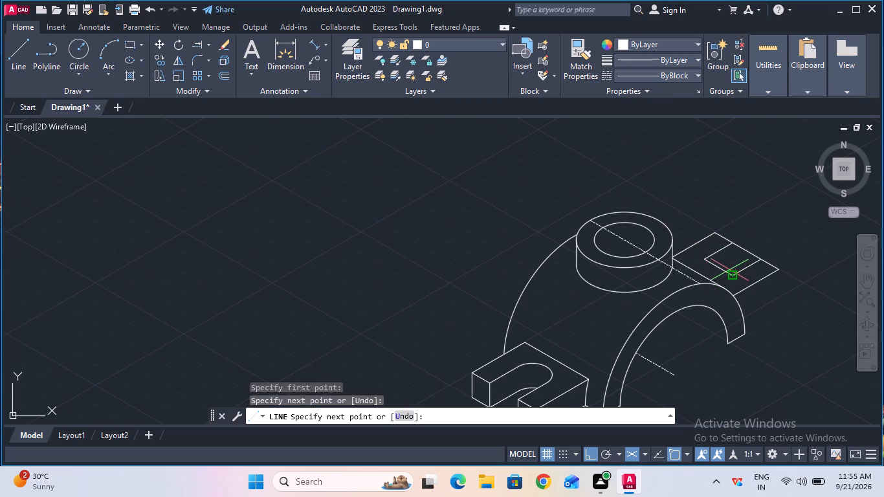
{"action": "key", "text": "Escape"}
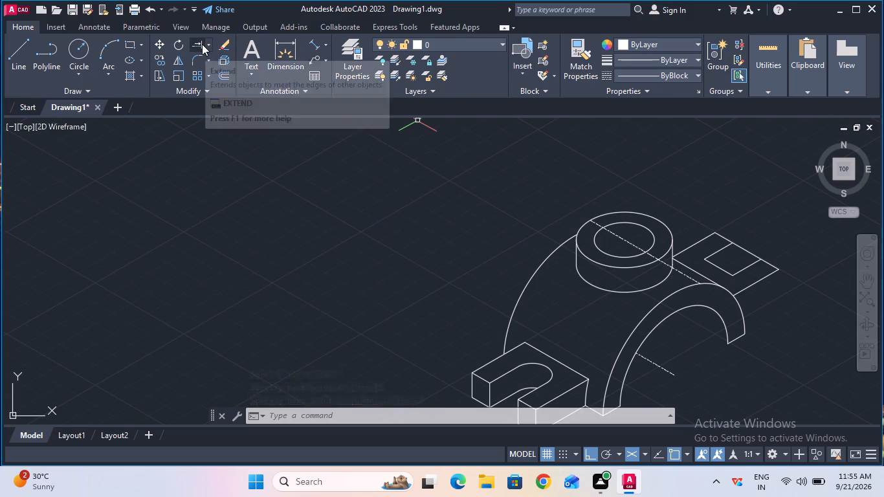
Draw a 10 mm radius isocircle centred on the midpoint of the line joining the rear tab's slot edges.
{"action": "type", "text": "ell"}
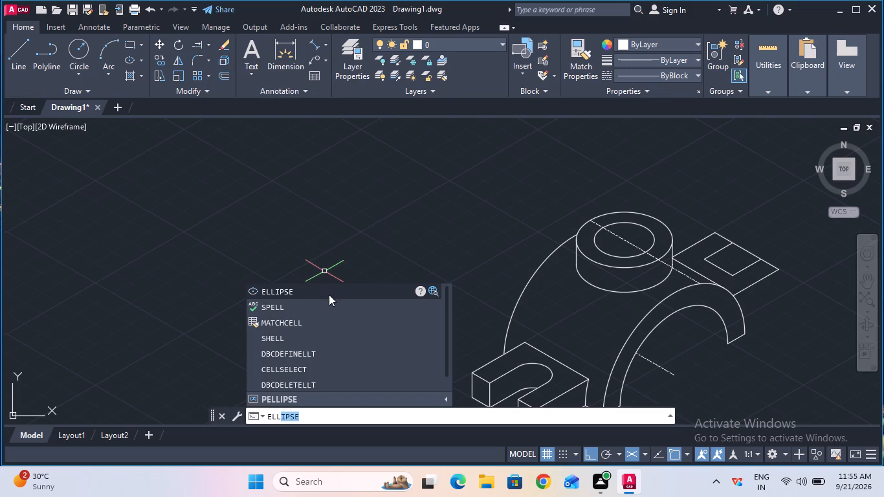
{"action": "left_click", "coordinate": [329, 293]}
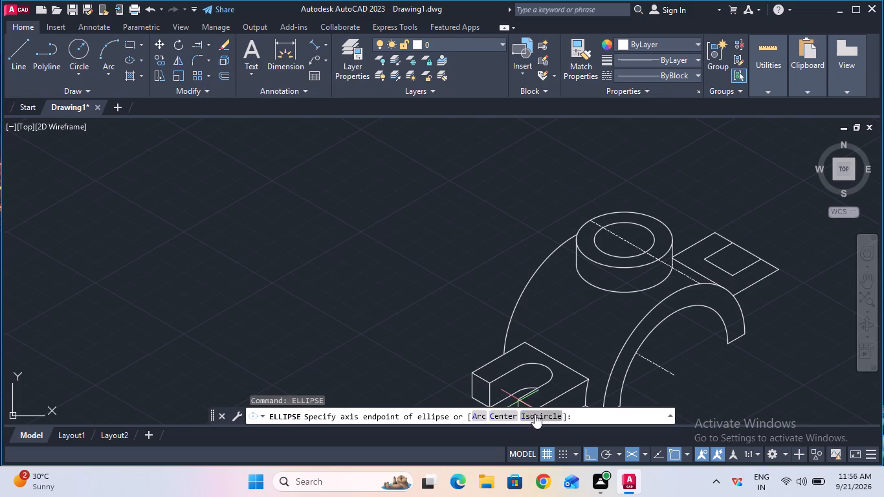
{"action": "left_click", "coordinate": [535, 415]}
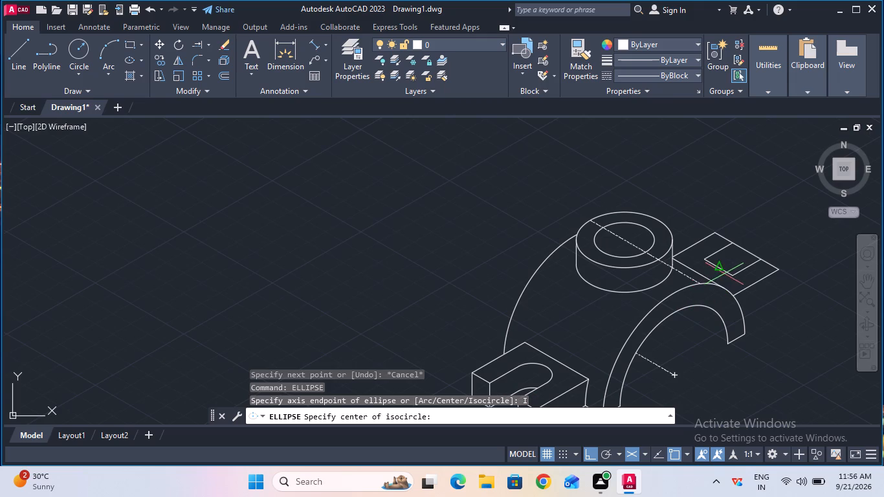
{"action": "left_click", "coordinate": [718, 270]}
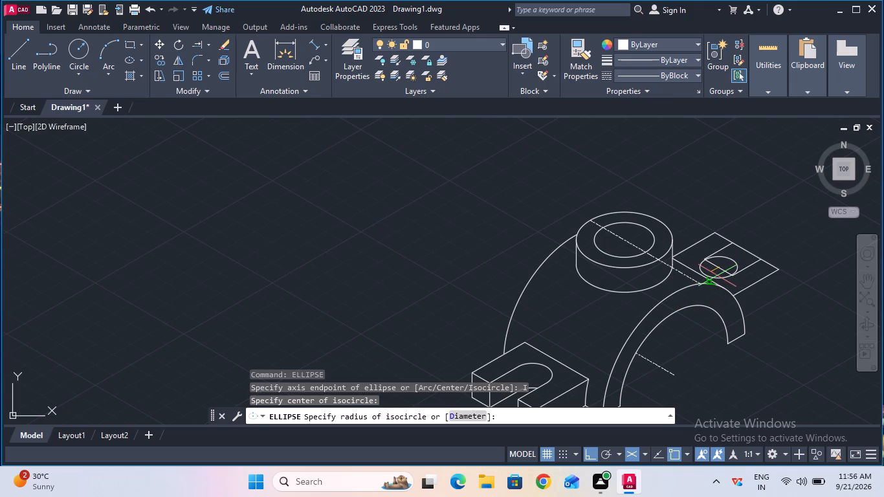
{"action": "key", "text": "2"}
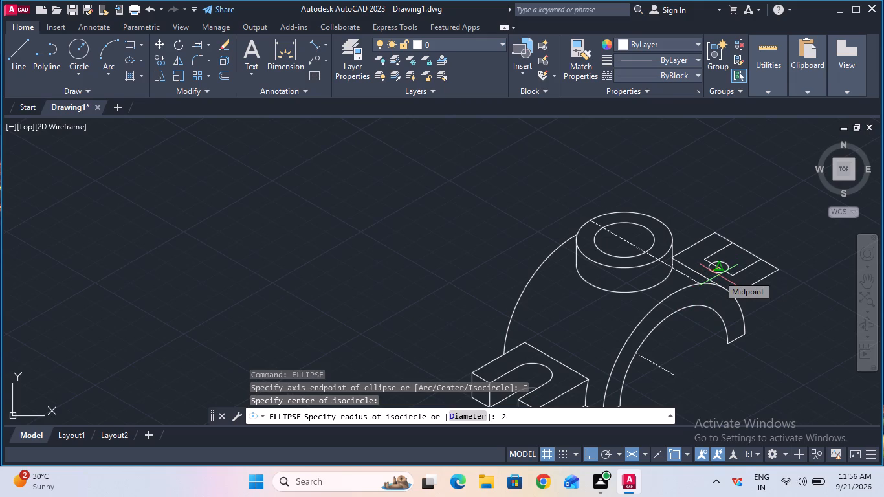
{"action": "key", "text": "0"}
{"action": "key", "text": "BackSpace"}
{"action": "key", "text": "BackSpace"}
{"action": "type", "text": "10"}
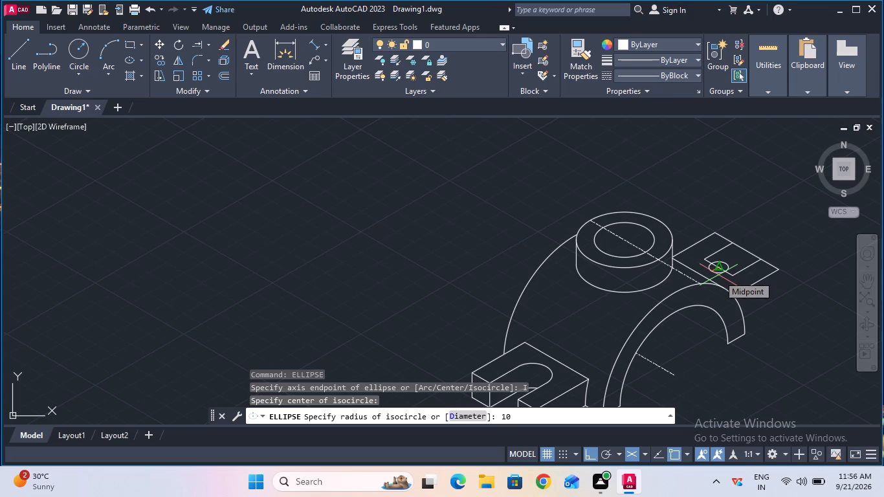
{"action": "key", "text": "Return"}
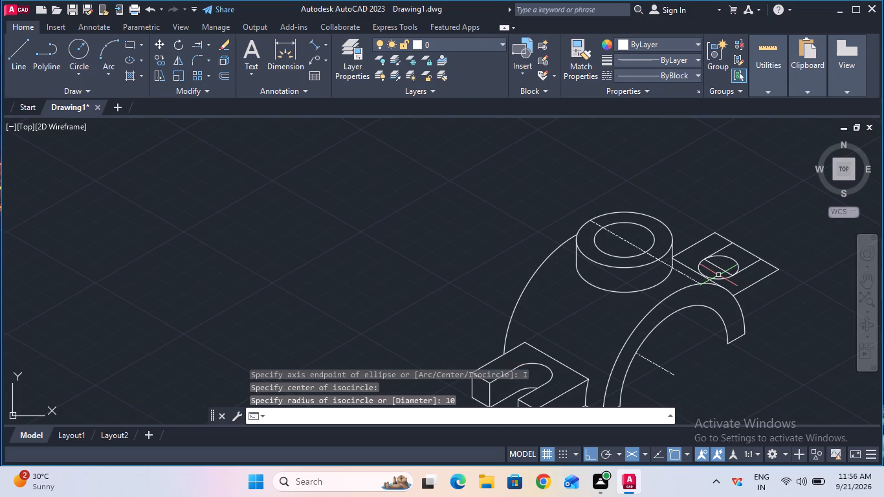
{"action": "key", "text": "Escape"}
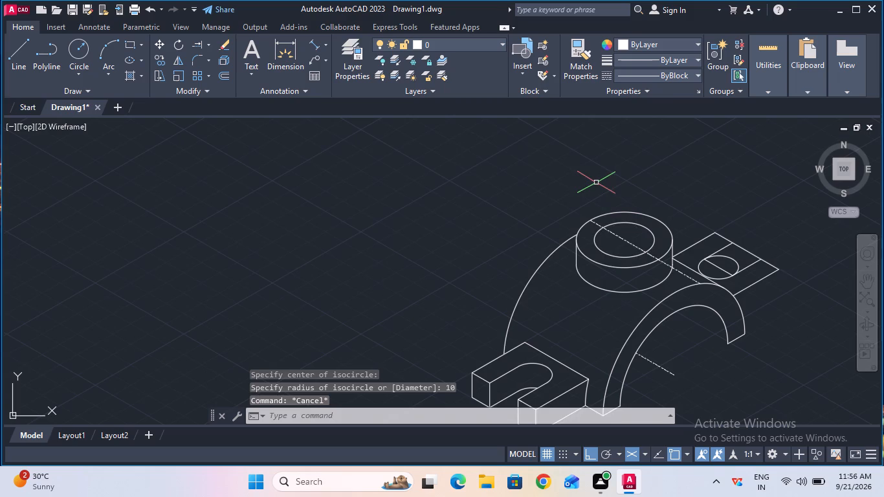
Trim the rear tab's slot-opening segment, the half of the isocircle inside the slot and the joining line to leave a round-ended slot.
{"action": "left_click", "coordinate": [208, 43]}
{"action": "left_click", "coordinate": [208, 58]}
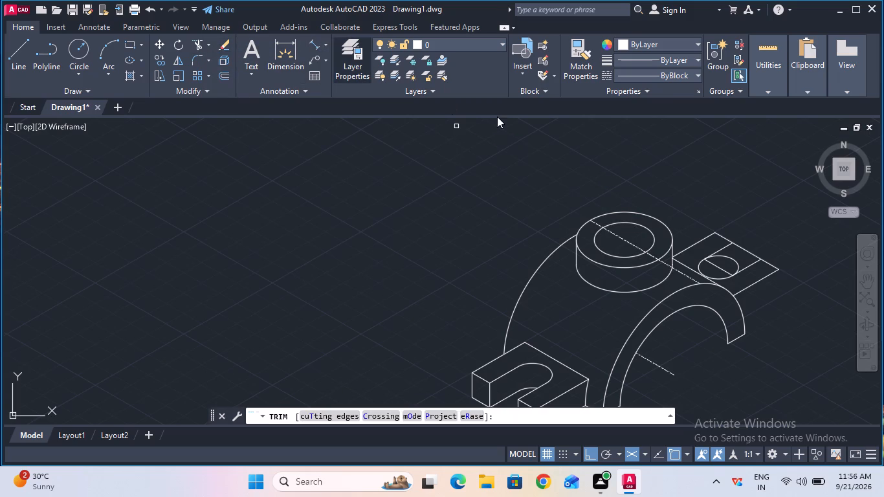
{"action": "left_click", "coordinate": [752, 252]}
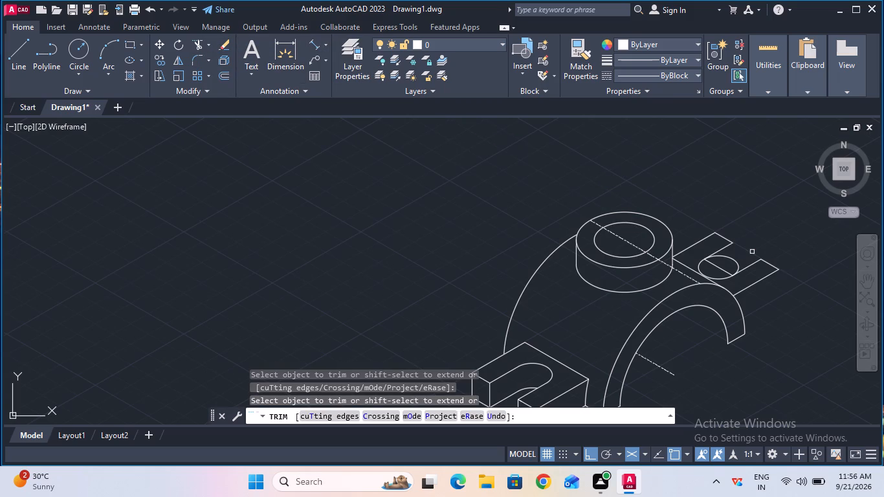
{"action": "left_click", "coordinate": [736, 265]}
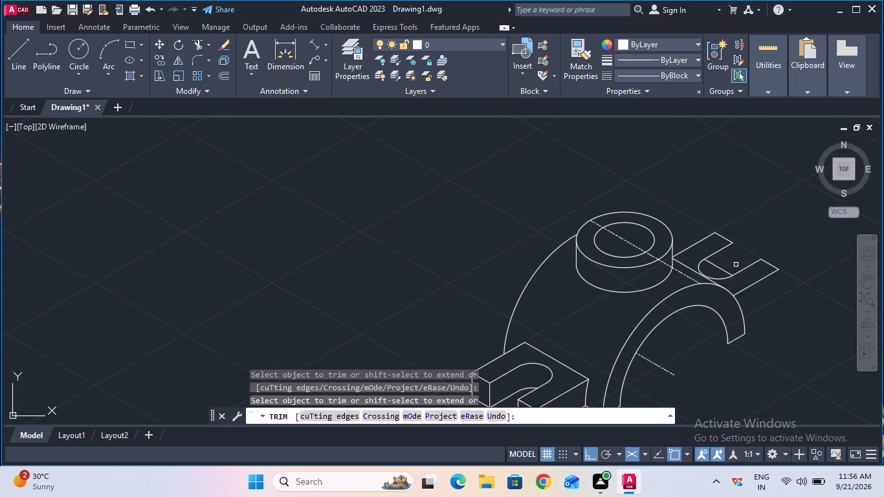
{"action": "left_click", "coordinate": [725, 269]}
{"action": "key", "text": "Escape"}
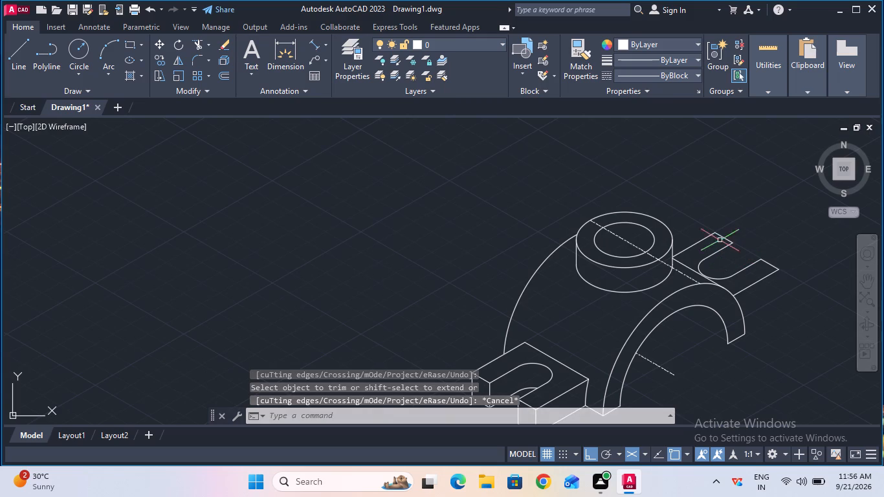
Measure the overall width of the rear tab between its two outer corners.
{"action": "left_click", "coordinate": [313, 42]}
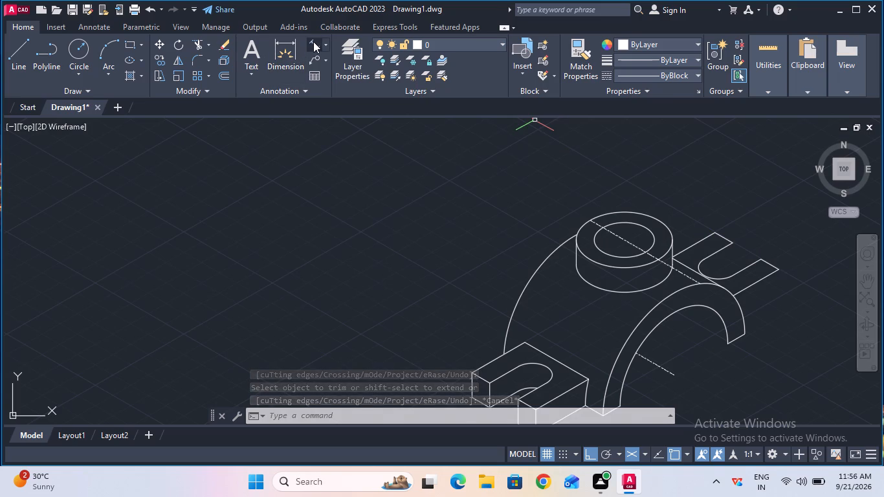
{"action": "left_click", "coordinate": [714, 230]}
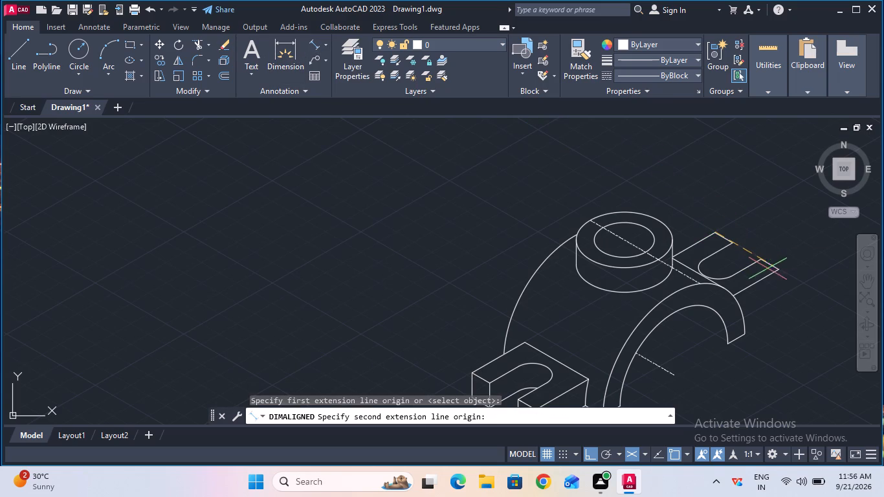
{"action": "left_click", "coordinate": [779, 271]}
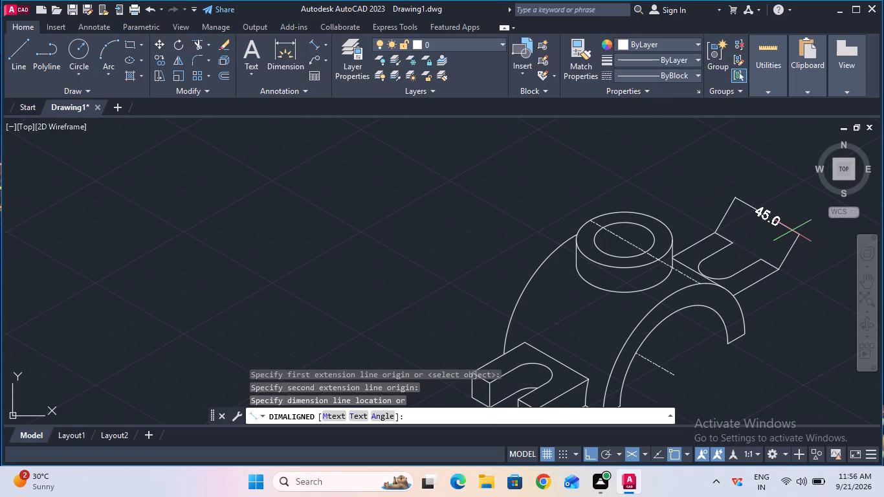
{"action": "key", "text": "Escape"}
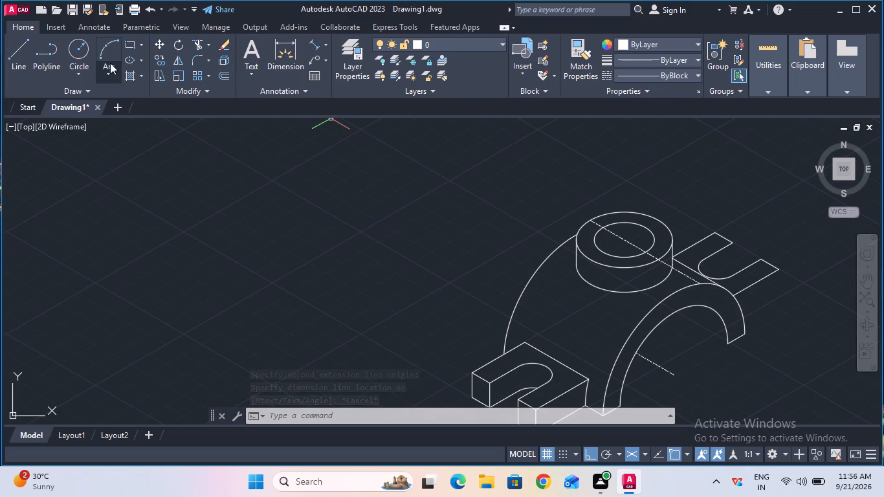
In the right isoplane, draw a 15 mm vertical edge down from the rearmost slot-opening point, continued by a 5 mm line inward along the slot.
{"action": "left_click", "coordinate": [19, 53]}
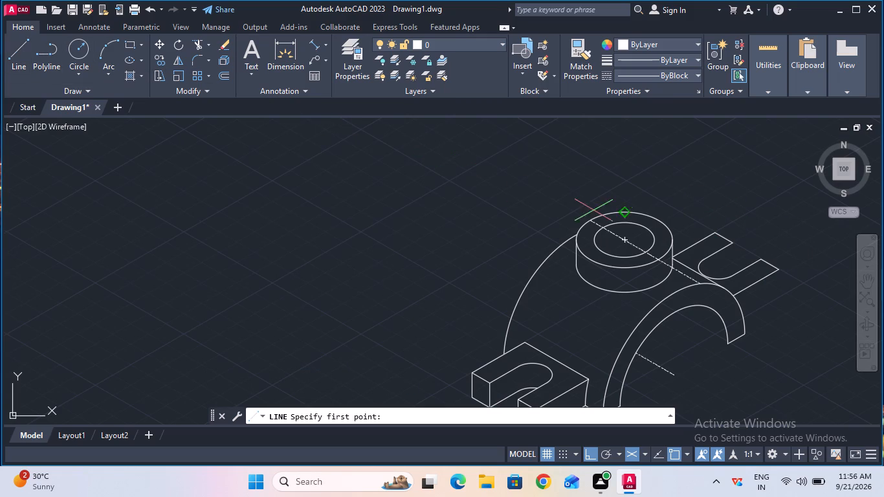
{"action": "left_click", "coordinate": [735, 245]}
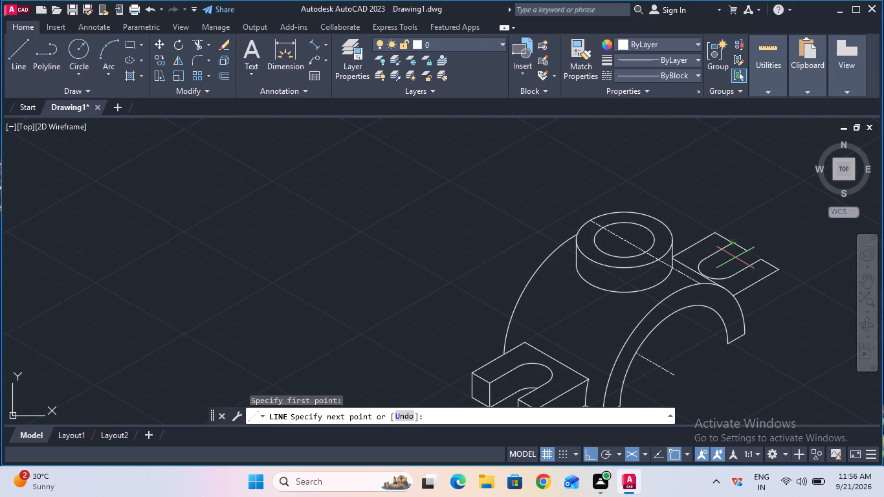
{"action": "key", "text": "F5"}
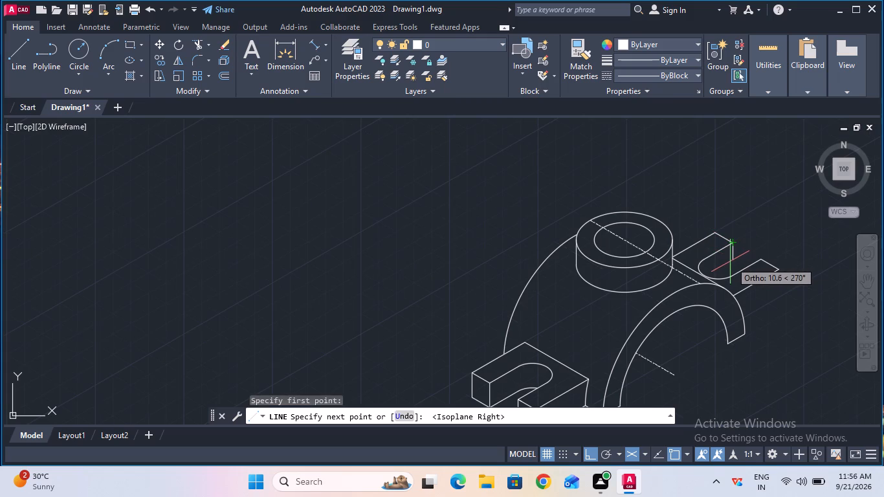
{"action": "key", "text": "1"}
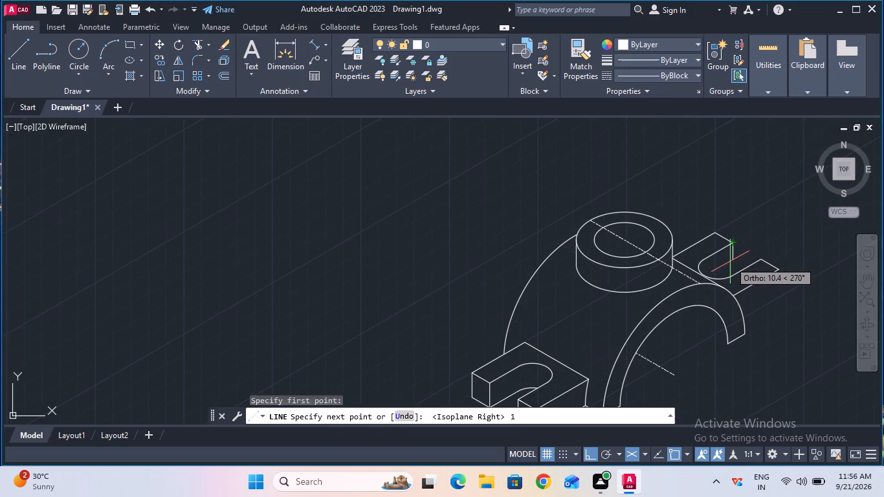
{"action": "key", "text": "5"}
{"action": "key", "text": "Return"}
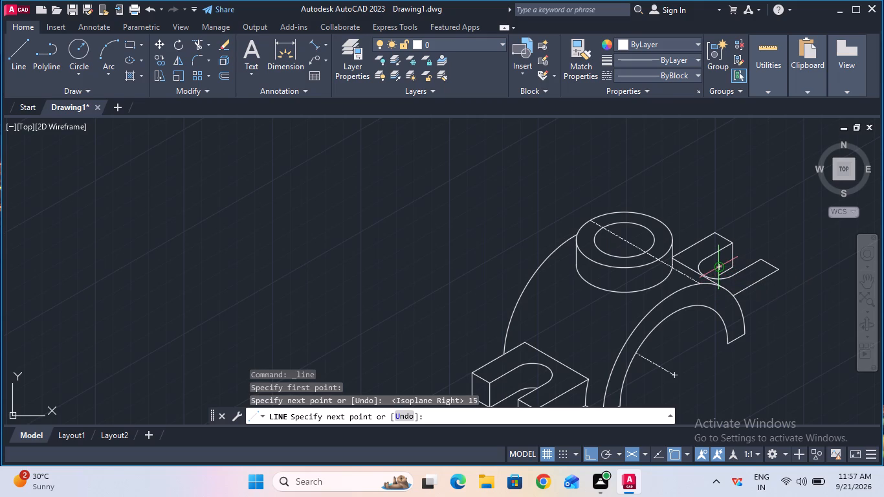
{"action": "key", "text": "5"}
{"action": "key", "text": "Return"}
{"action": "key", "text": "Escape"}
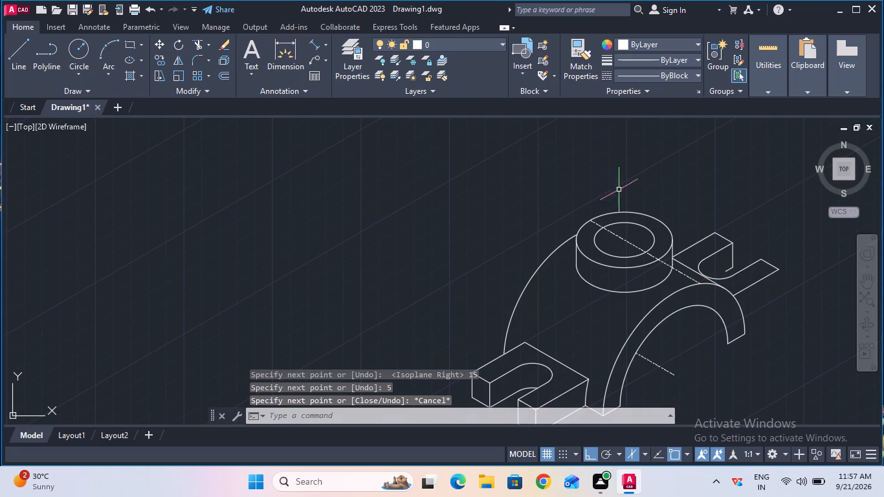
Extend the short lower slot line to the rear tab's curved slot edge.
{"action": "left_click", "coordinate": [208, 39]}
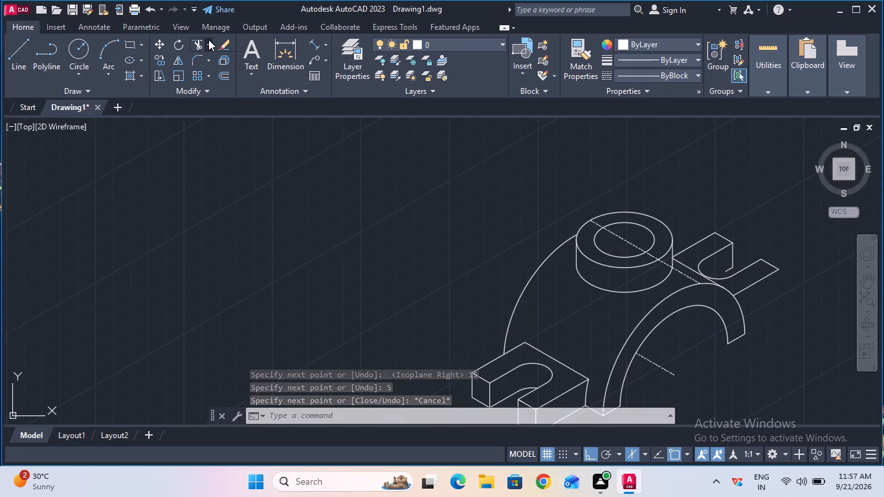
{"action": "left_click", "coordinate": [216, 85]}
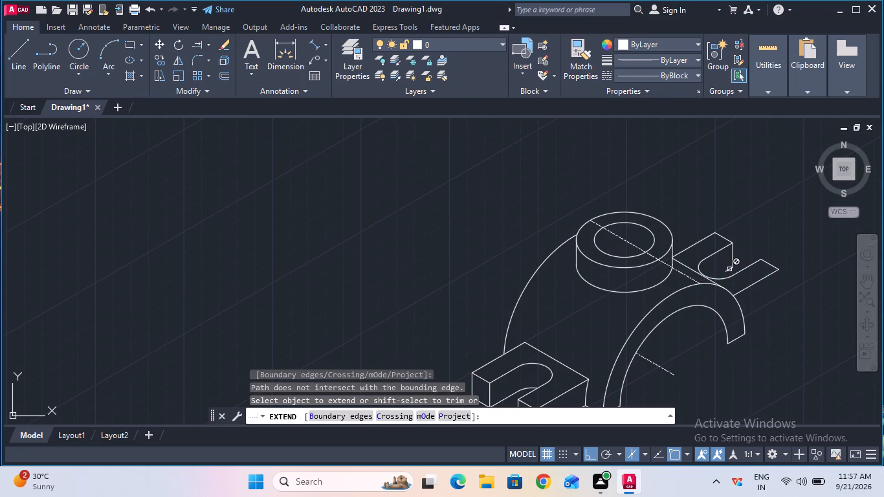
{"action": "left_click", "coordinate": [726, 269]}
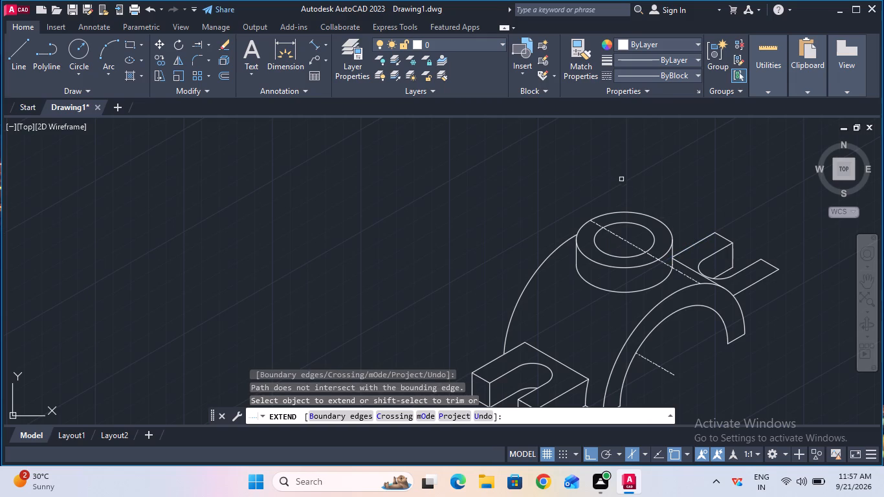
{"action": "key", "text": "Escape"}
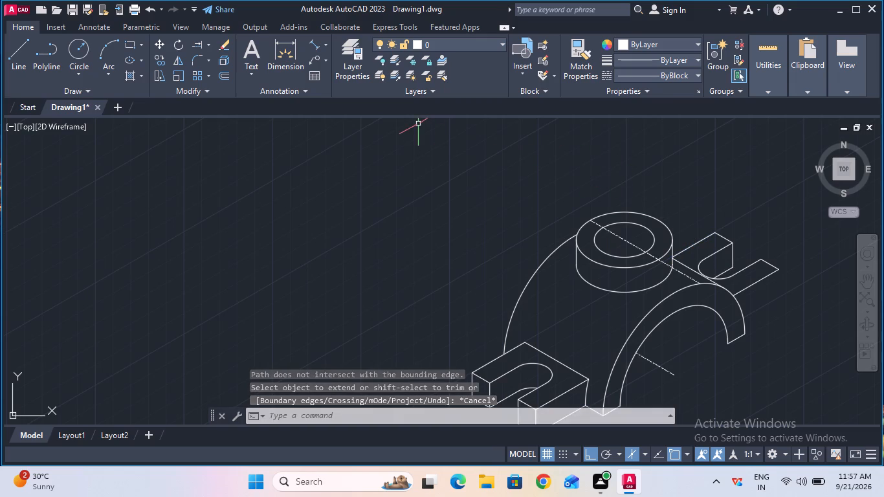
Draw a 15 mm vertical edge down from the rear tab's outer corner nearest the front arch.
{"action": "left_click", "coordinate": [27, 54]}
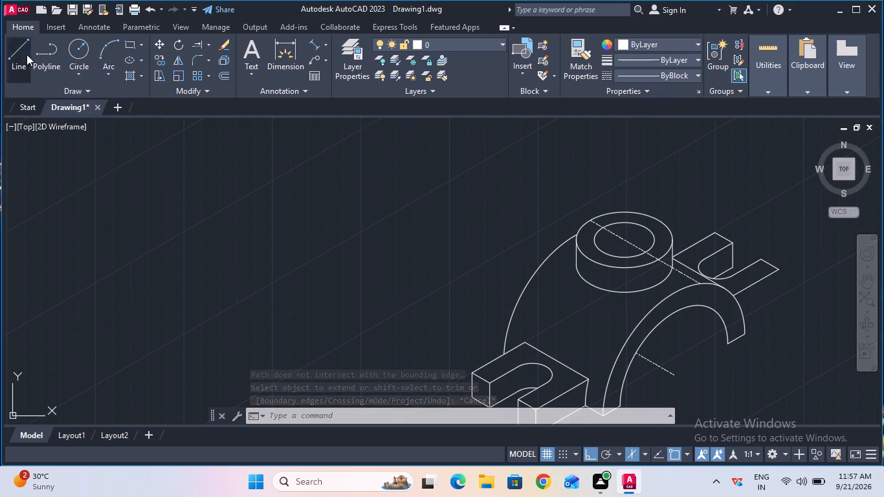
{"action": "left_click", "coordinate": [781, 271]}
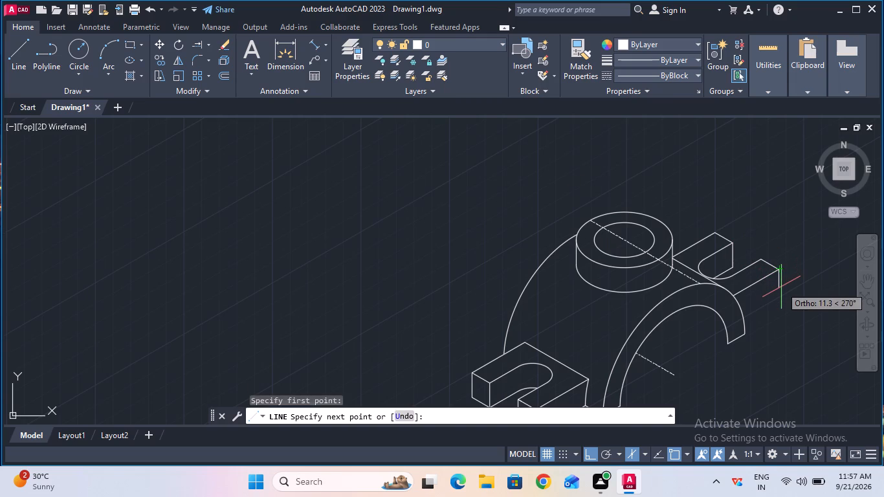
{"action": "type", "text": "15"}
{"action": "key", "text": "Return"}
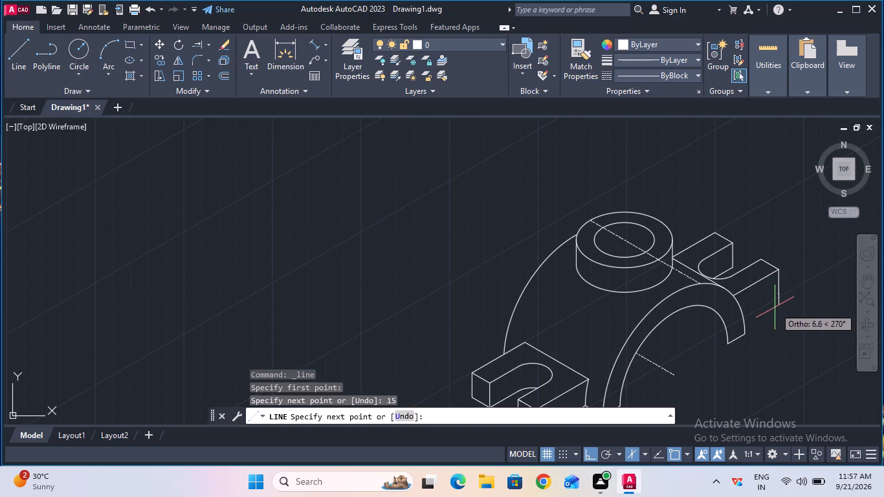
{"action": "key", "text": "Escape"}
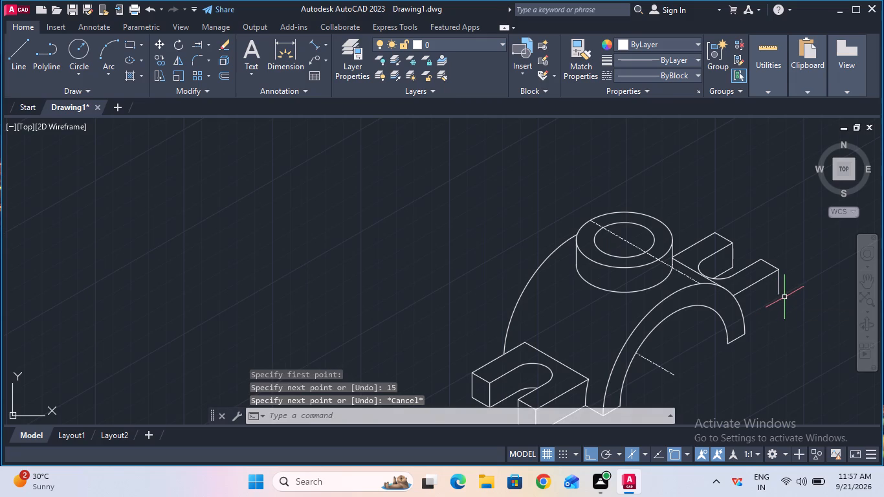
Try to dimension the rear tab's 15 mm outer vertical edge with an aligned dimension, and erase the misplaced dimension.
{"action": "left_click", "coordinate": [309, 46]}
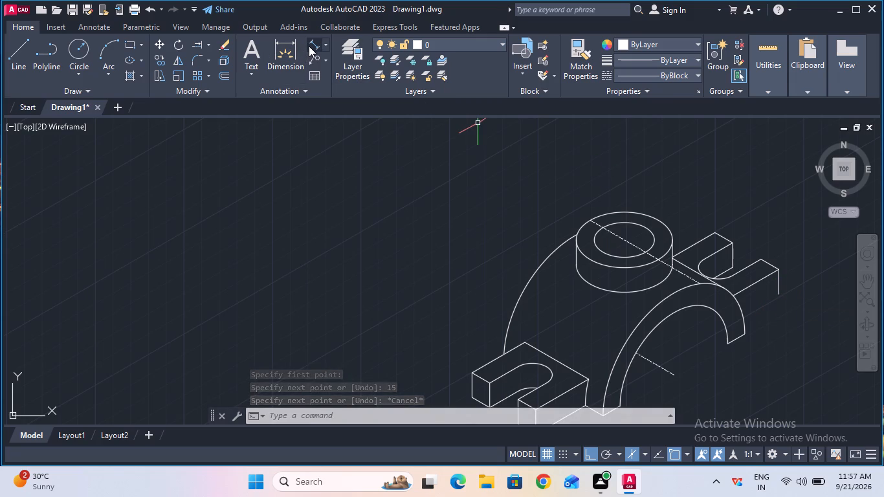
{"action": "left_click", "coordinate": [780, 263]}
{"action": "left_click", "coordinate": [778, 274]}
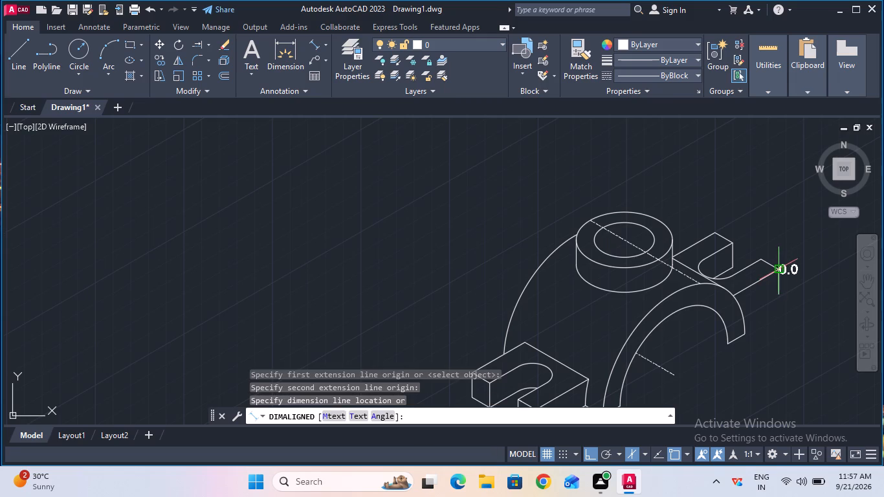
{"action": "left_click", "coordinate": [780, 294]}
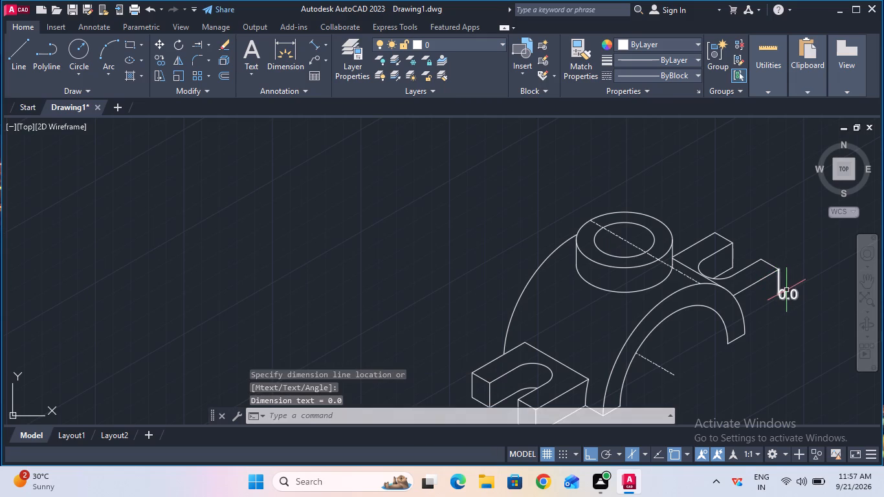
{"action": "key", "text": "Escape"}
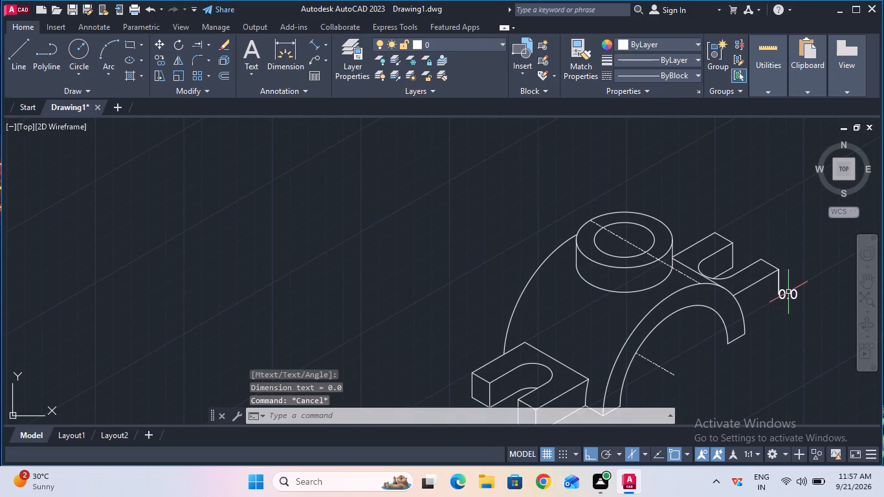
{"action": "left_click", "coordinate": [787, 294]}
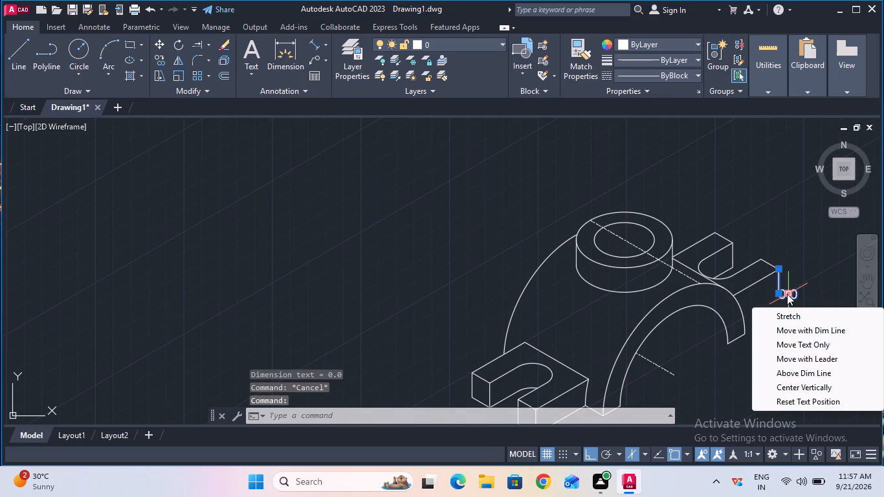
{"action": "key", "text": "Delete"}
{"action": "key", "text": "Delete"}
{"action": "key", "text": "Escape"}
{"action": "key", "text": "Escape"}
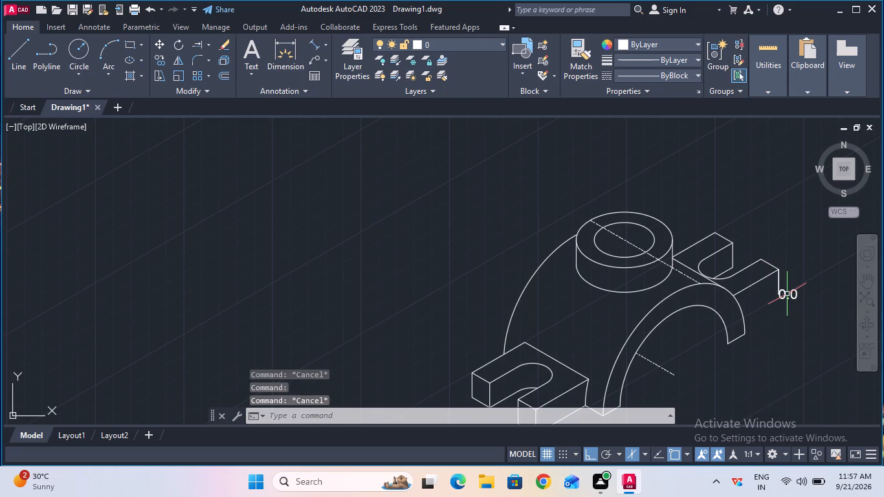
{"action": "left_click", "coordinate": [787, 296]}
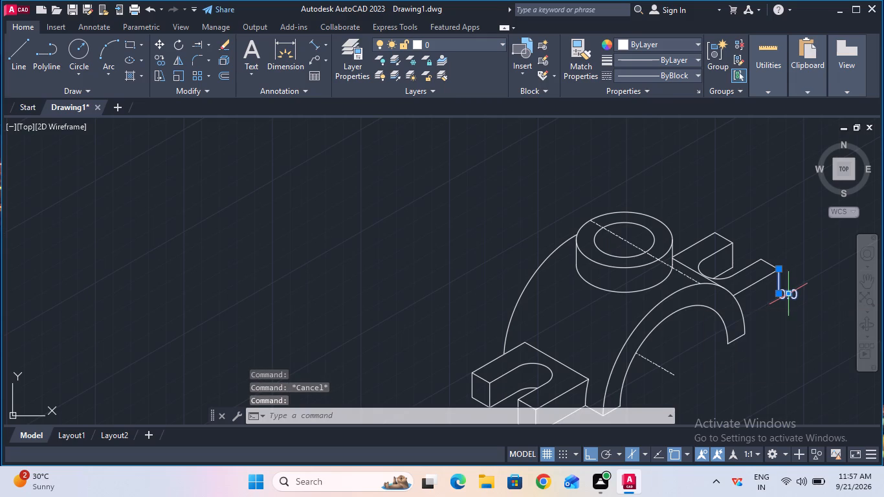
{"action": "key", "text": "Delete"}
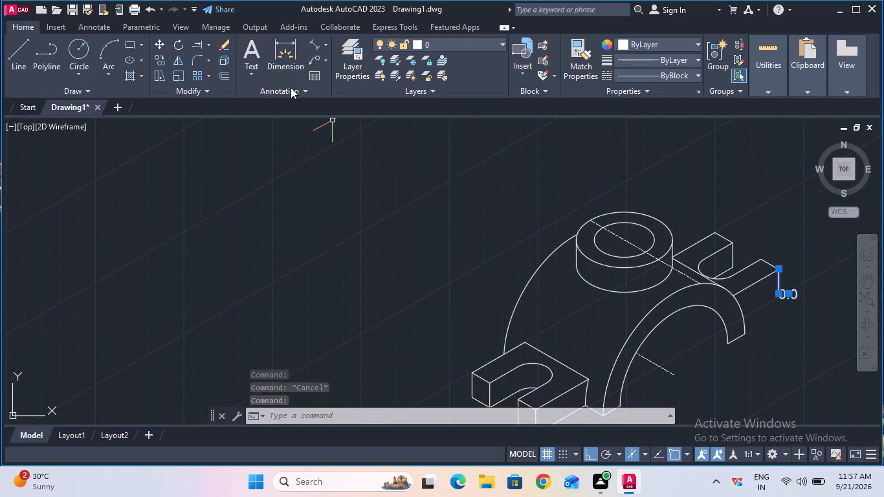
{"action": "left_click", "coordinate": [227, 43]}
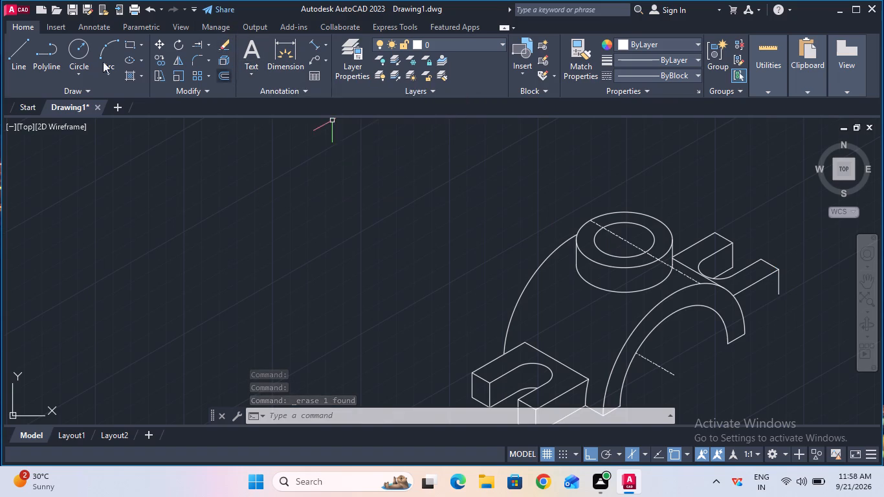
Draw an 18 mm line from the lower end of the rear tab's outer vertical edge inward toward the front arch.
{"action": "left_click", "coordinate": [17, 49]}
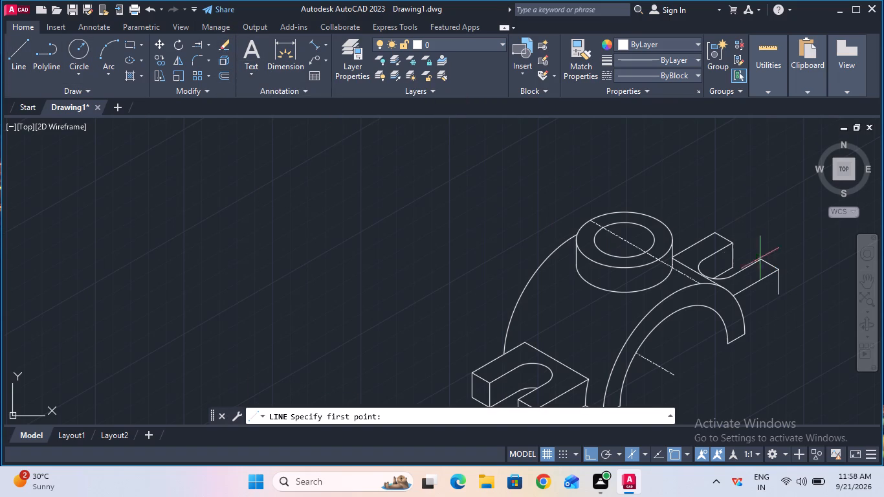
{"action": "left_click", "coordinate": [782, 293]}
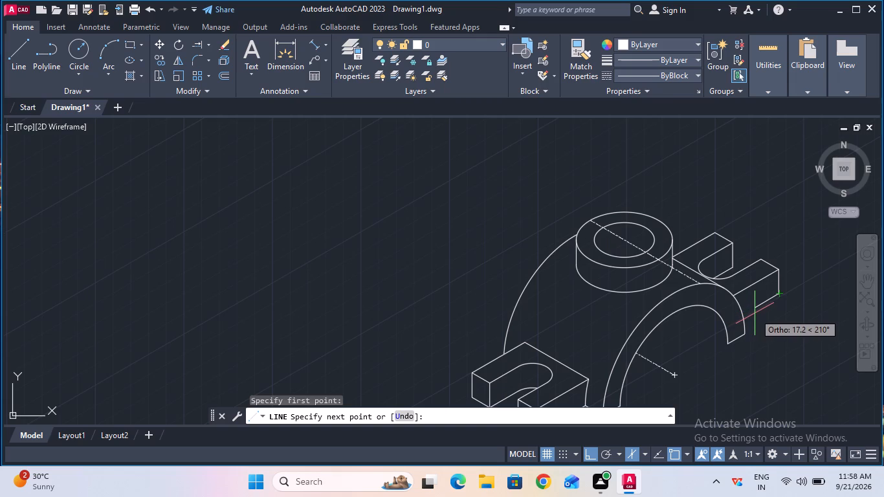
{"action": "type", "text": "18"}
{"action": "key", "text": "Return"}
{"action": "key", "text": "Escape"}
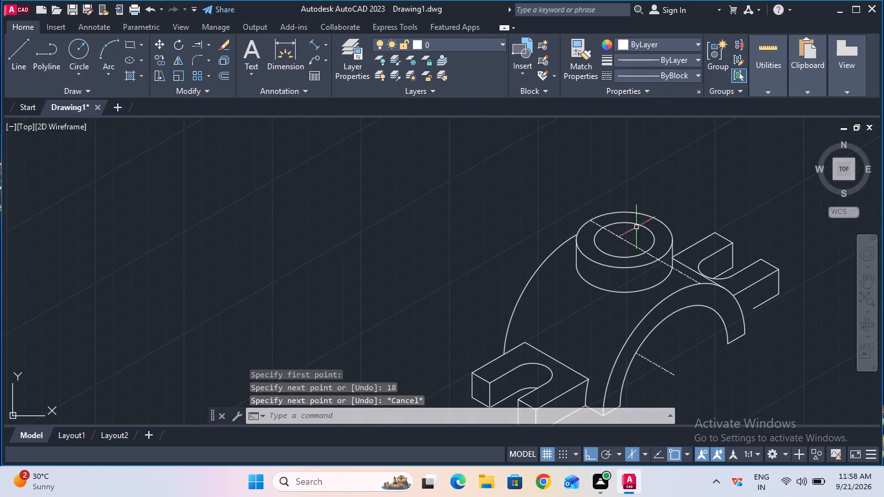
Extend the rear tab's 18 mm lower edge to the front arch's outer curve.
{"action": "left_click", "coordinate": [203, 45]}
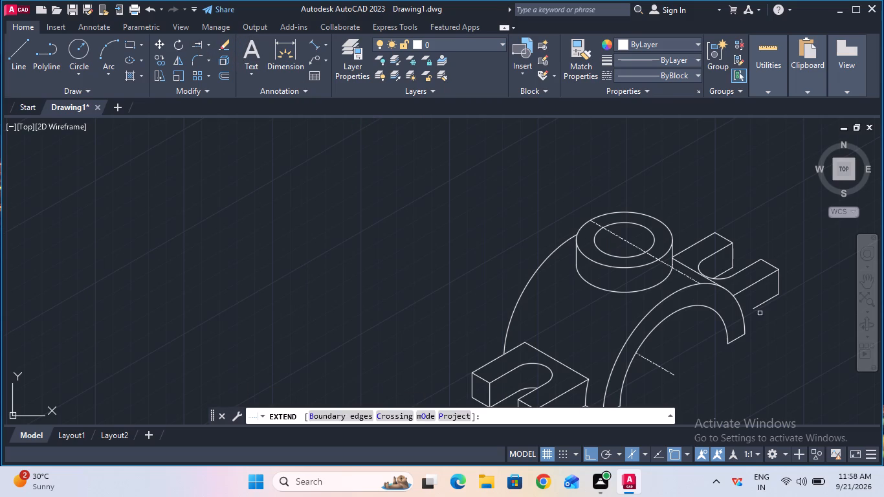
{"action": "left_click", "coordinate": [758, 307]}
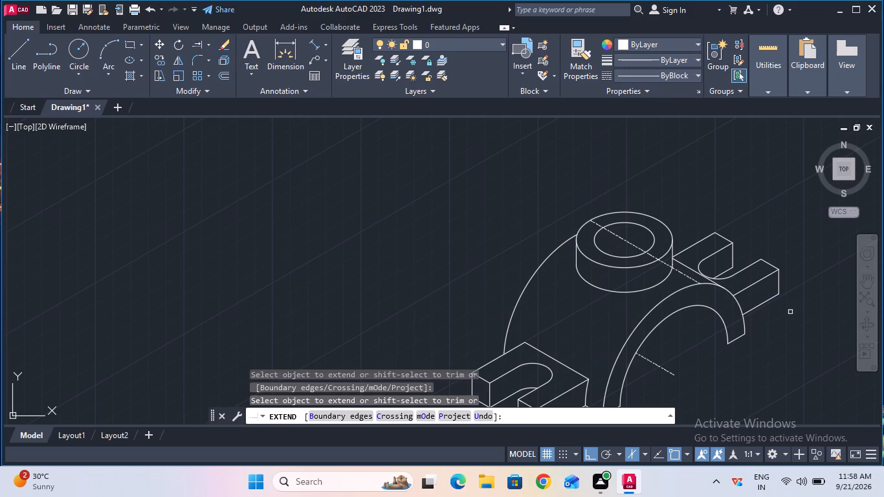
{"action": "scroll", "coordinate": [790, 312], "scroll_direction": "down", "scroll_amount": 1, "text": "ctrl"}
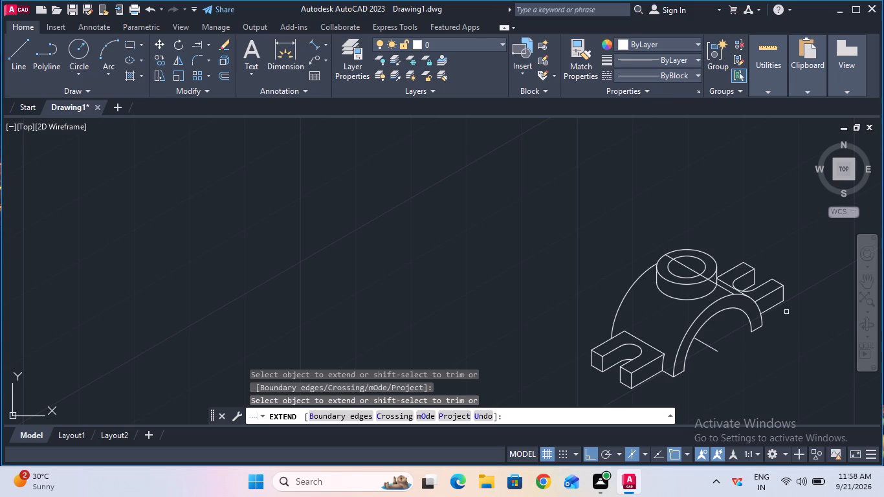
{"action": "key", "text": "Escape"}
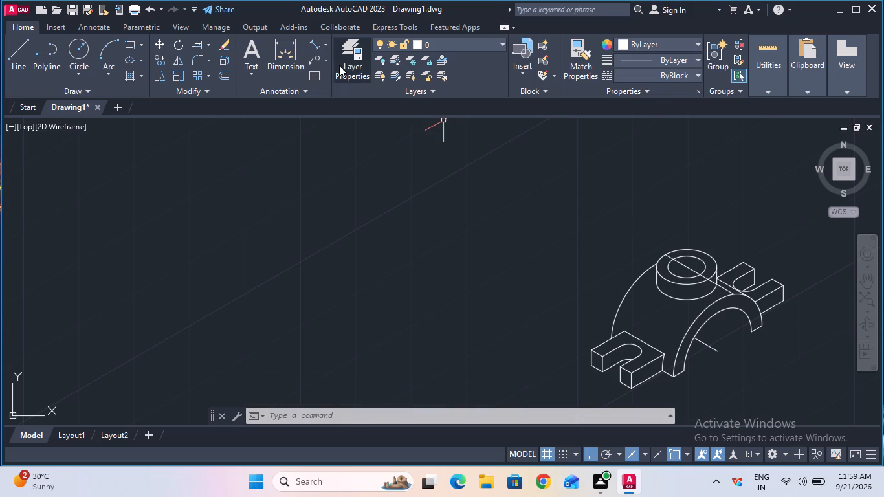
Measure the overall length between the lower outer corners of the front and rear tabs.
{"action": "left_click", "coordinate": [315, 43]}
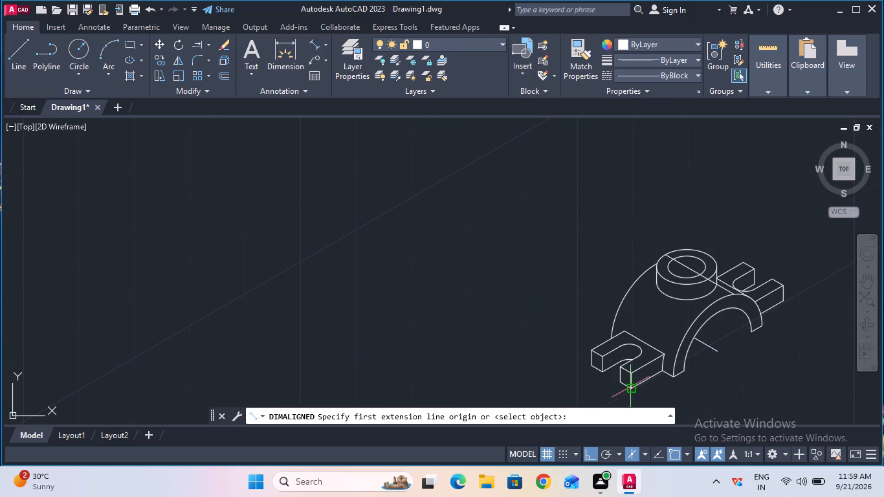
{"action": "left_click", "coordinate": [635, 390]}
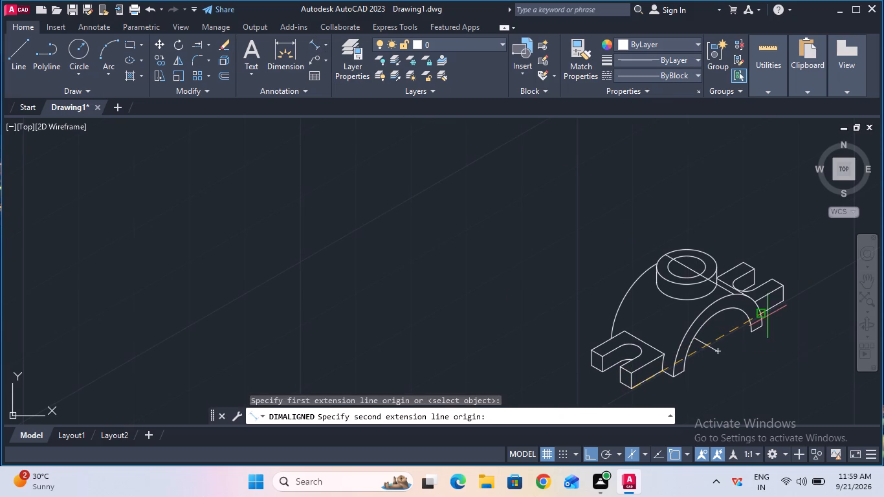
{"action": "left_click", "coordinate": [784, 305]}
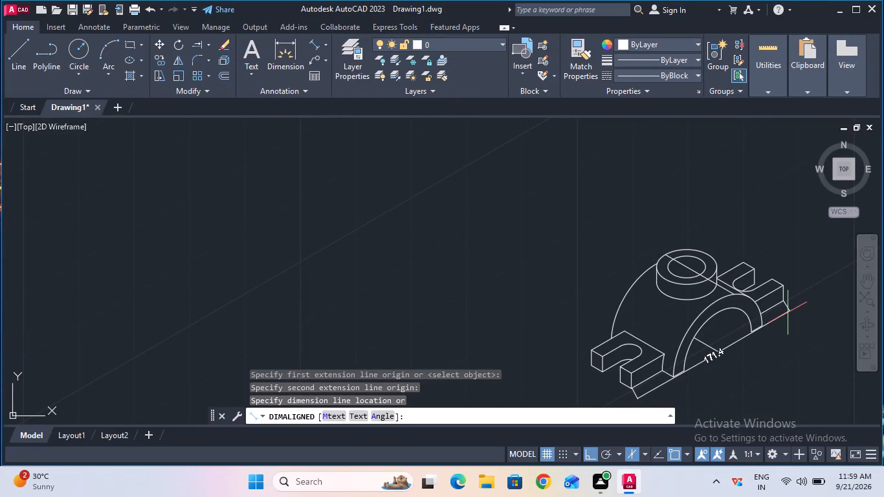
{"action": "key", "text": "Escape"}
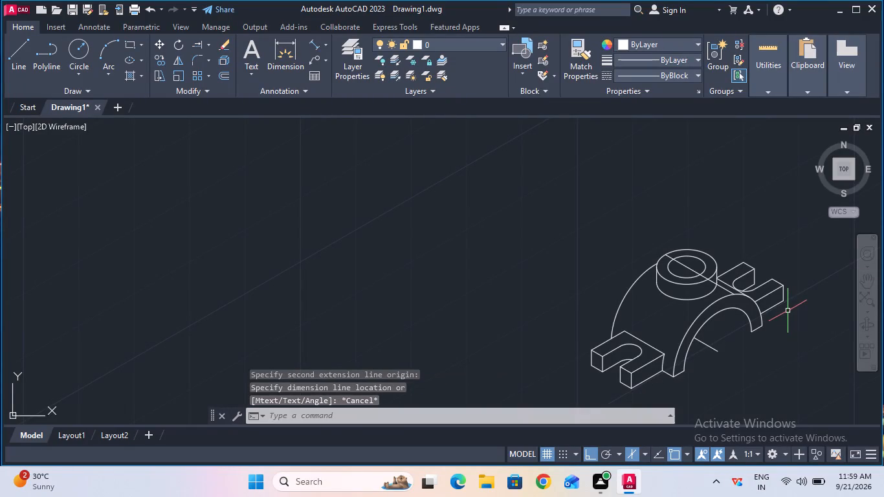
From the rear tab's lower outer corner, draw connected lines 1.4 mm inward, 15 mm up and, in the left isoplane, 12.5 mm across the tab.
{"action": "scroll", "coordinate": [760, 285], "scroll_direction": "up", "scroll_amount": 2, "text": "ctrl"}
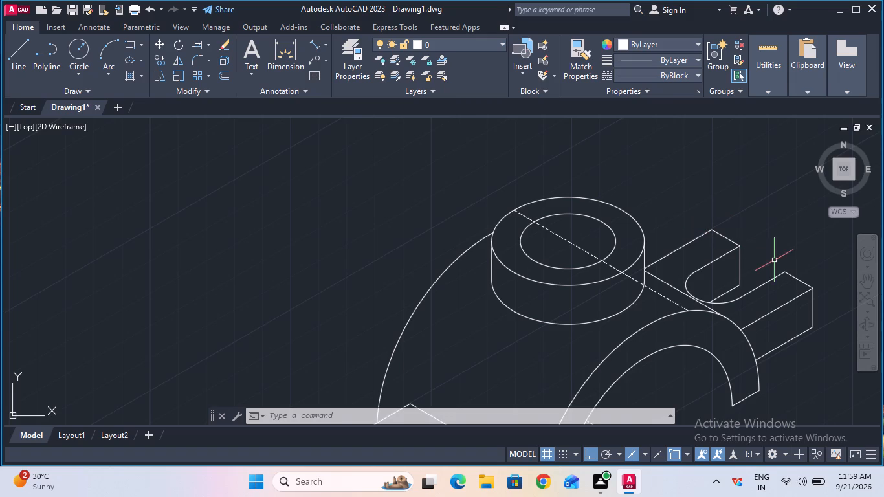
{"action": "scroll", "coordinate": [813, 308], "scroll_direction": "up", "scroll_amount": 2, "text": "ctrl"}
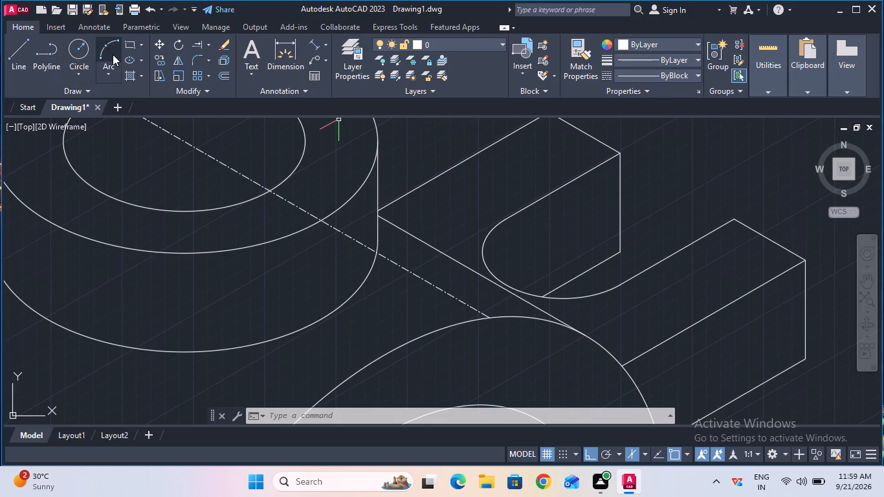
{"action": "left_click", "coordinate": [25, 52]}
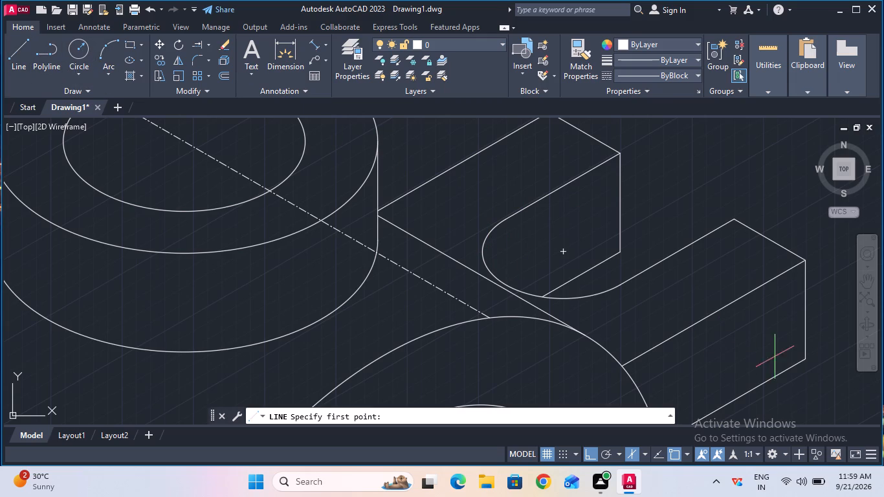
{"action": "left_click", "coordinate": [806, 358]}
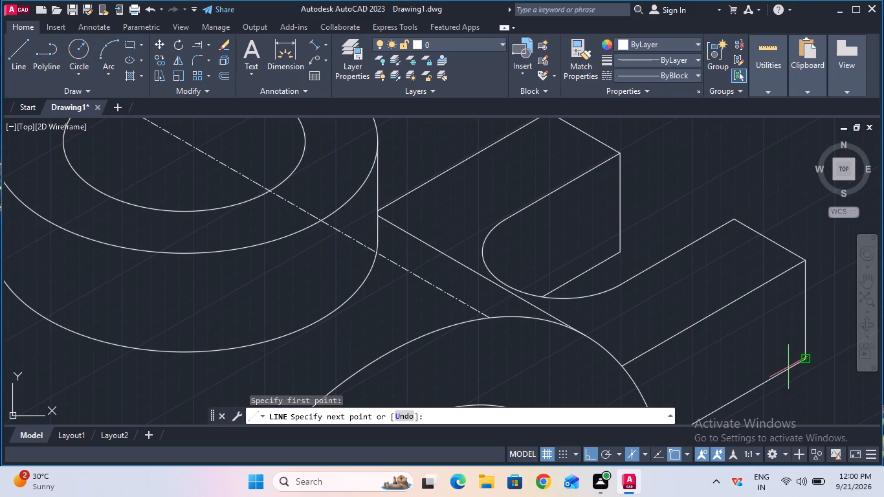
{"action": "type", "text": "1.4"}
{"action": "key", "text": "Return"}
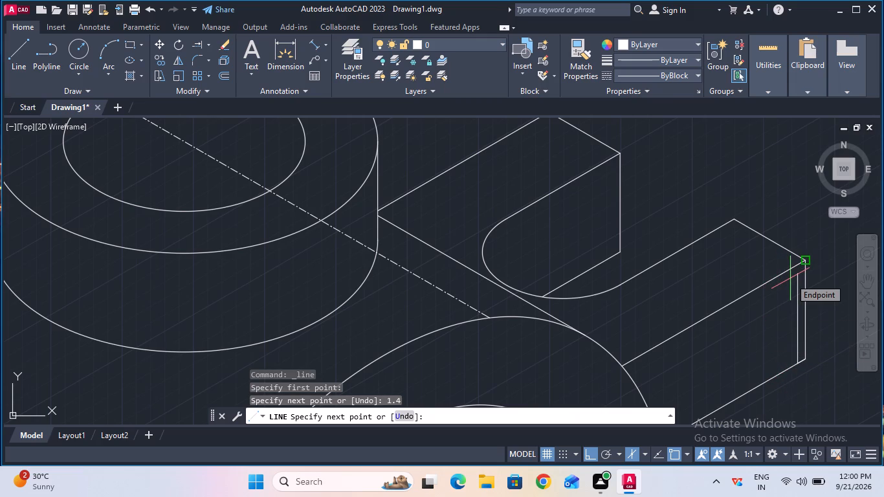
{"action": "type", "text": "15"}
{"action": "key", "text": "Return"}
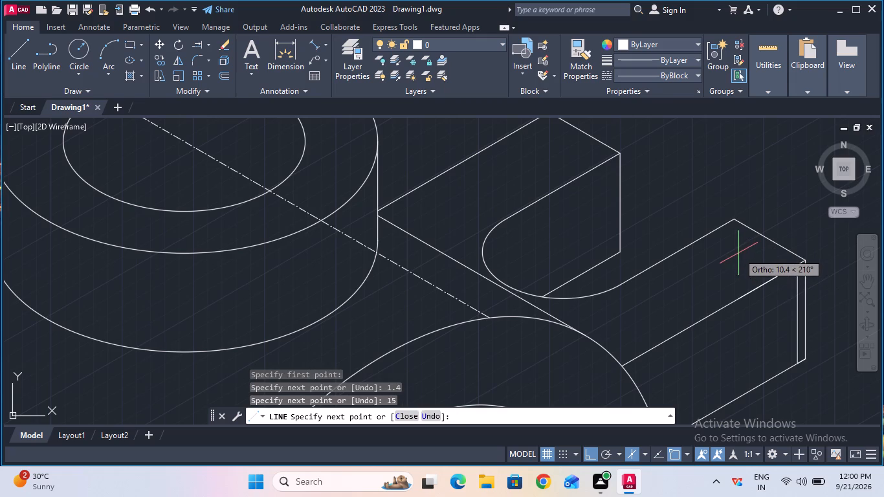
{"action": "key", "text": "F5"}
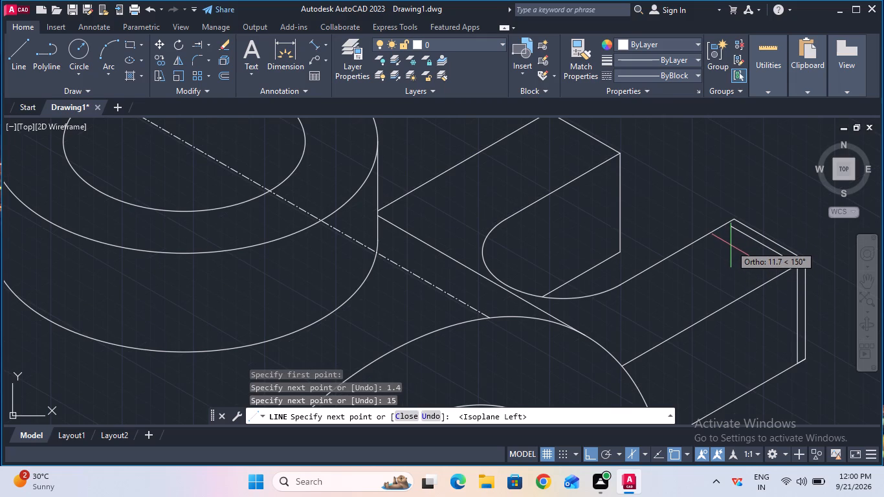
{"action": "type", "text": "12"}
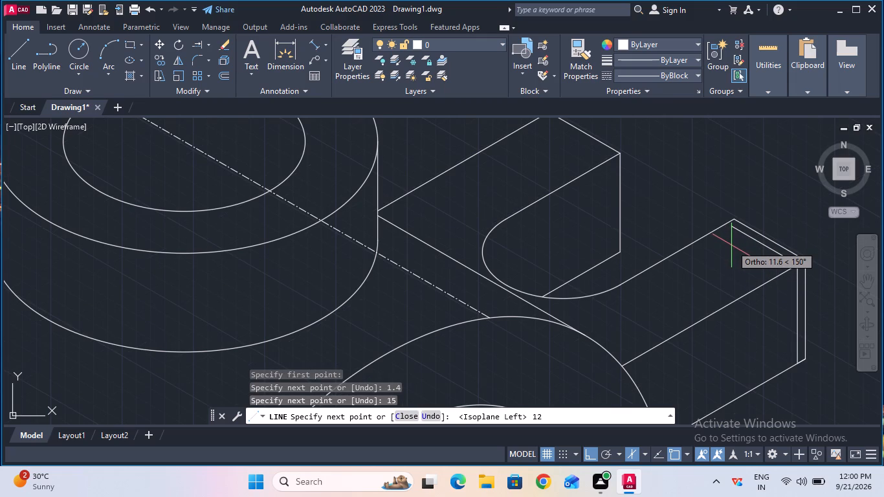
{"action": "key", "text": "period"}
{"action": "key", "text": "5"}
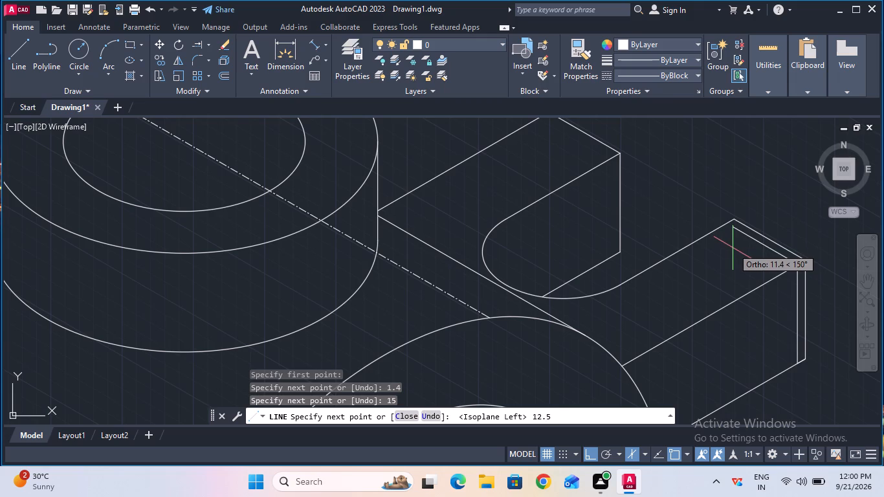
{"action": "key", "text": "Return"}
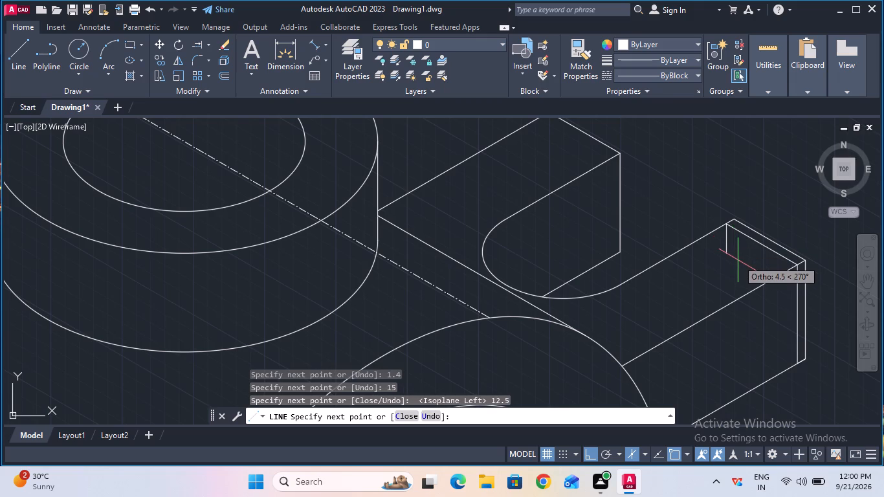
{"action": "key", "text": "Escape"}
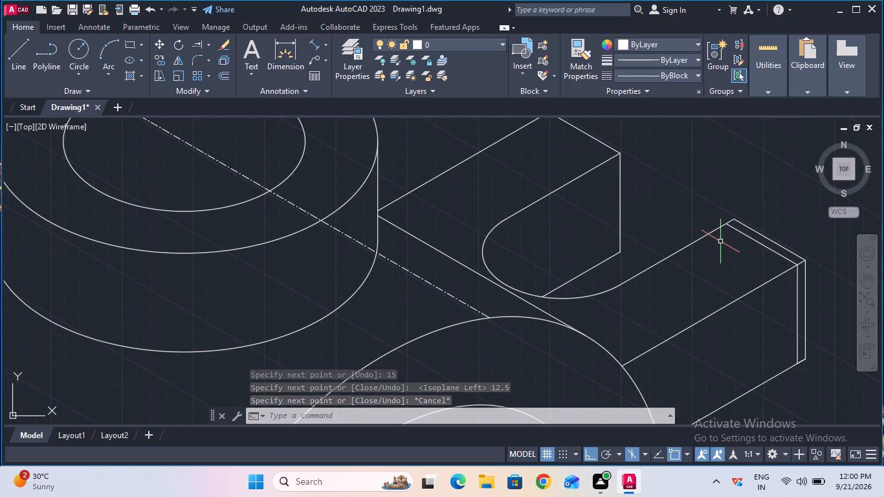
Extend the 12.5 mm line across the slot opening to the rear tab's other vertical edge.
{"action": "left_click", "coordinate": [199, 43]}
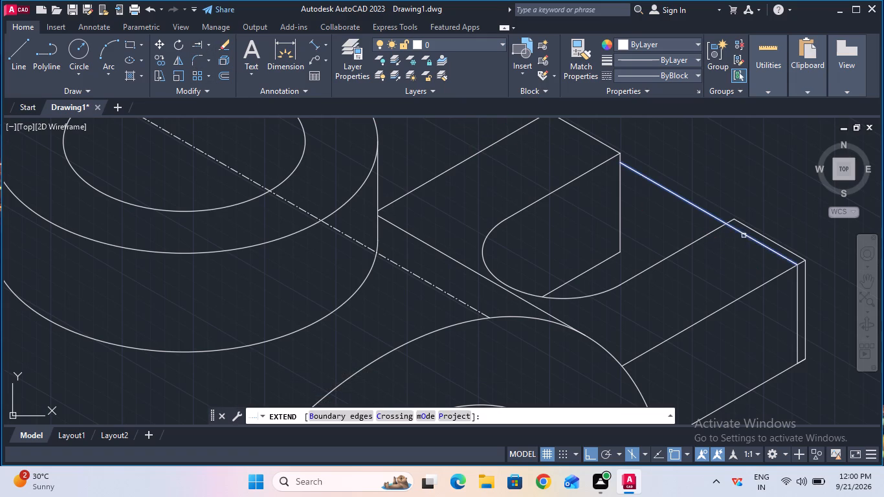
{"action": "left_click", "coordinate": [742, 234]}
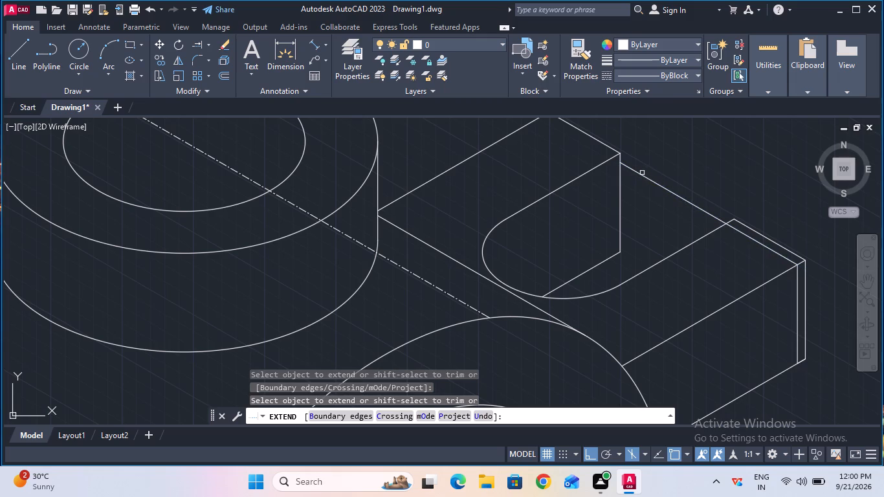
Extend the new top end line from the slot opening through to the far edge of the rear tab.
{"action": "left_click", "coordinate": [640, 173]}
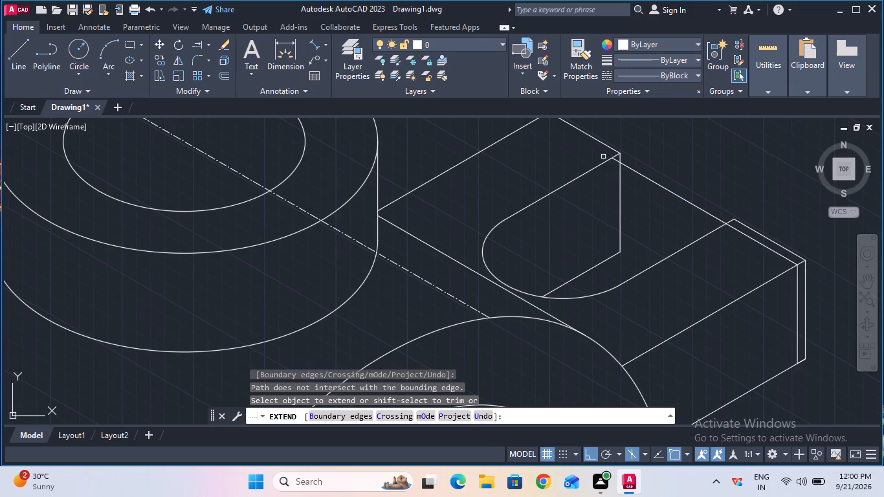
{"action": "left_click", "coordinate": [619, 163]}
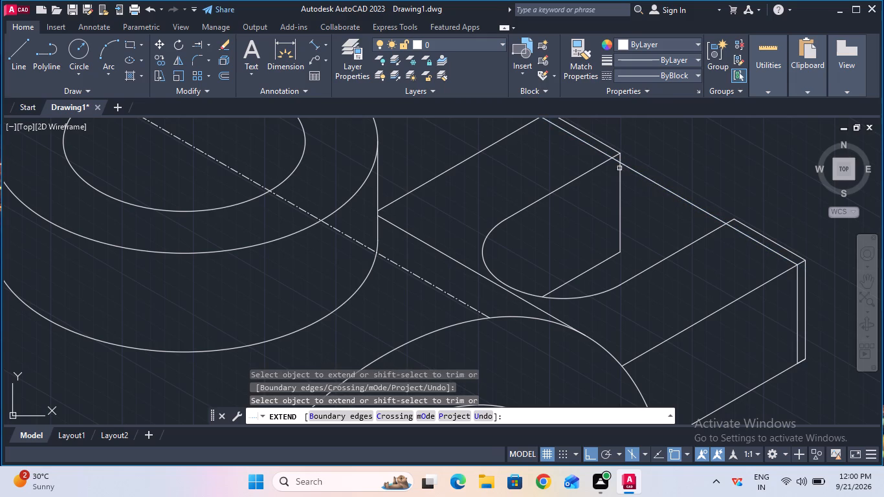
{"action": "key", "text": "Escape"}
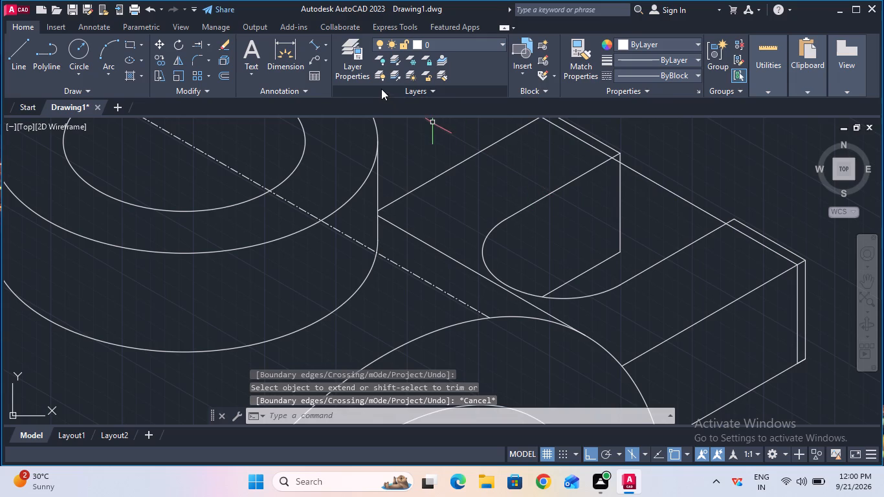
Draw a 15 mm vertical line down from where the new end line meets the rear tab's inner slot edge.
{"action": "left_click", "coordinate": [30, 54]}
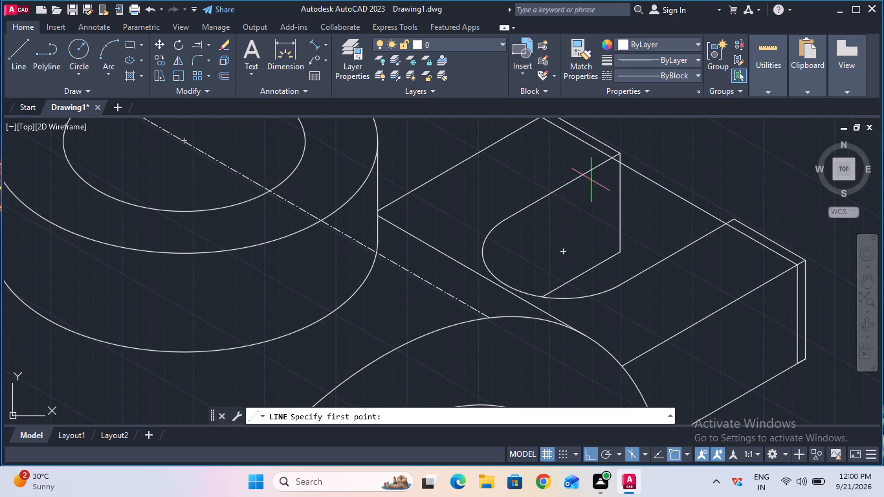
{"action": "left_click", "coordinate": [613, 158]}
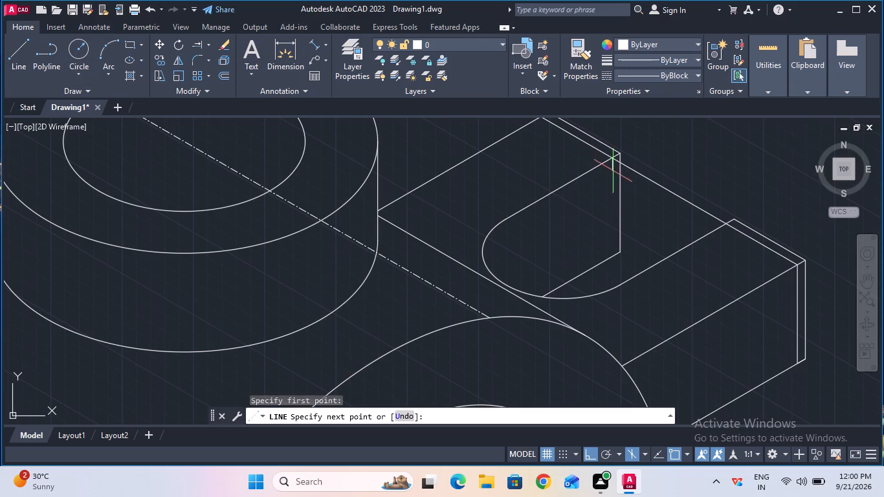
{"action": "type", "text": "15"}
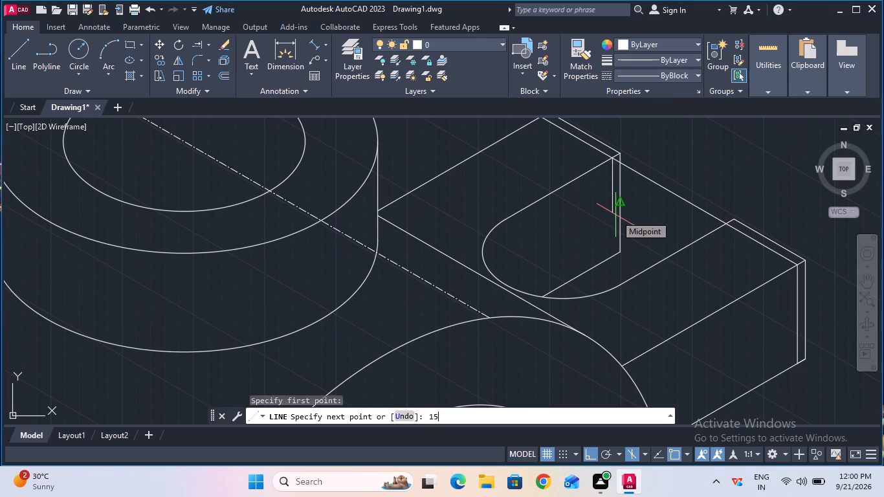
{"action": "key", "text": "Return"}
{"action": "key", "text": "Escape"}
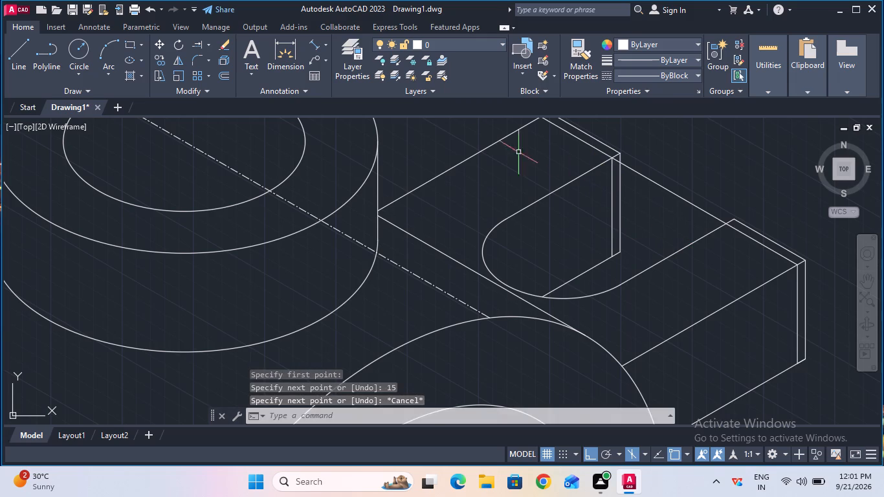
Trim the end line across the rear slot opening and remove the old outer edges and stubs from the front prong.
{"action": "left_click", "coordinate": [206, 39]}
{"action": "left_click", "coordinate": [213, 65]}
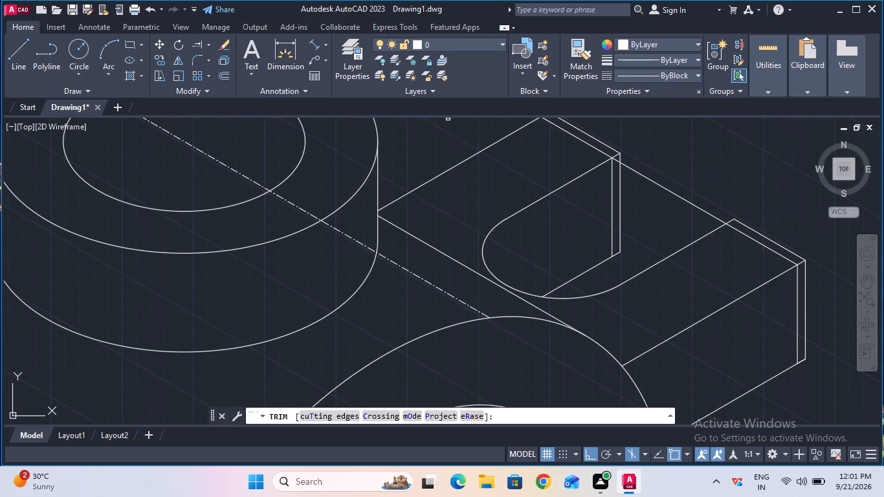
{"action": "left_click", "coordinate": [674, 193]}
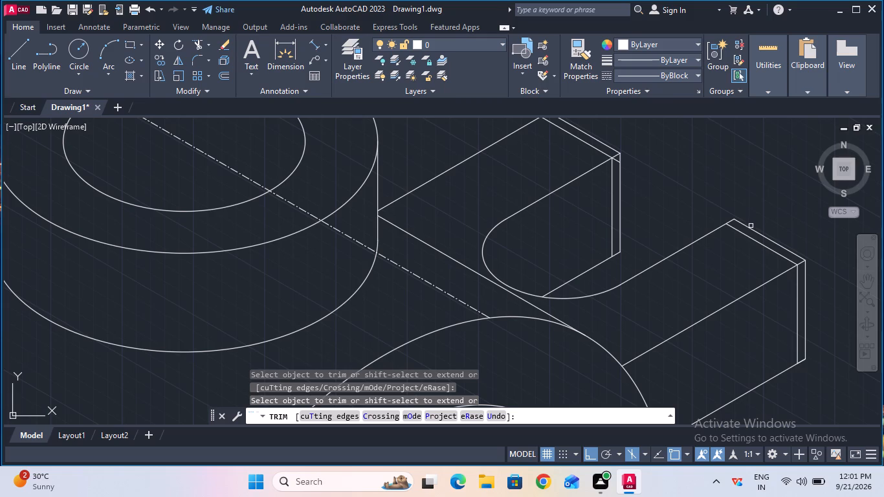
{"action": "left_click", "coordinate": [750, 226]}
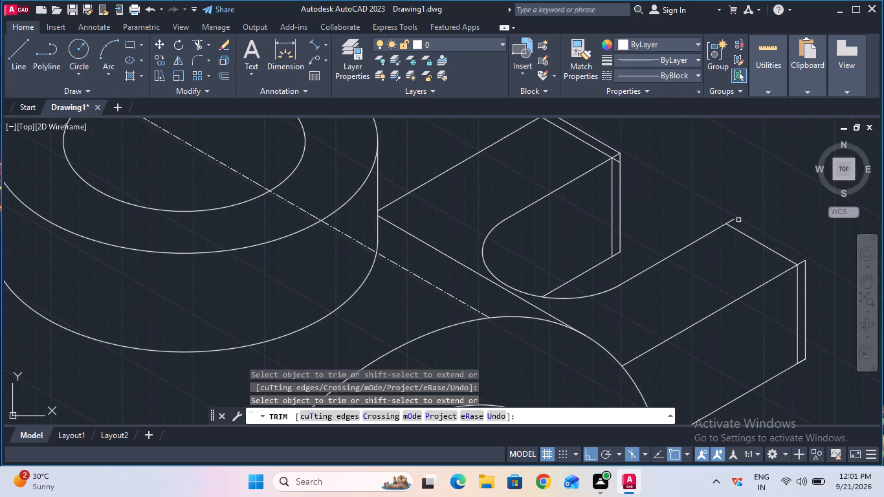
{"action": "left_click", "coordinate": [735, 217]}
{"action": "left_click", "coordinate": [801, 261]}
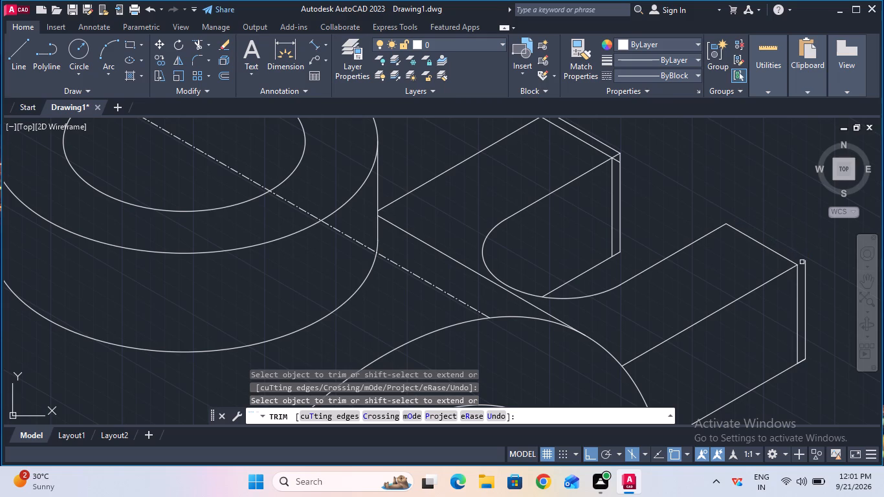
{"action": "left_click", "coordinate": [805, 263]}
{"action": "left_click", "coordinate": [803, 359]}
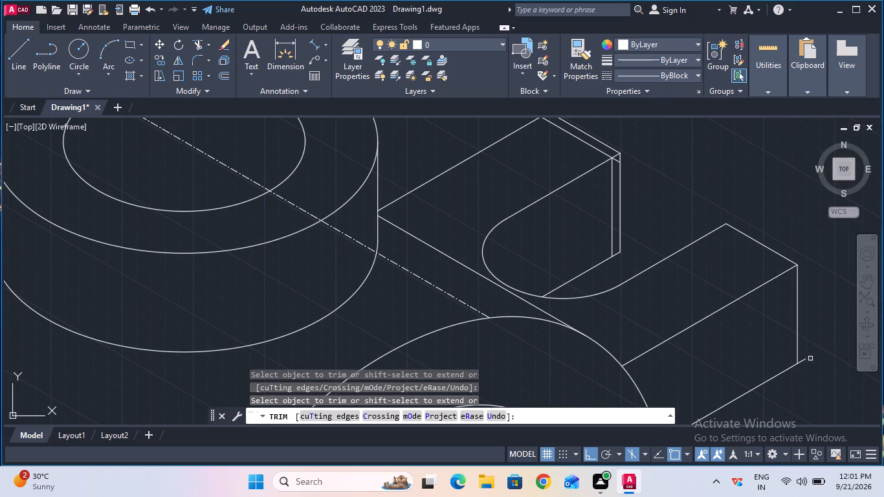
{"action": "left_click", "coordinate": [804, 359]}
Trim the old outer edges and leftover stubs beyond the new end line on the rear tab's back prong.
{"action": "left_click", "coordinate": [621, 175]}
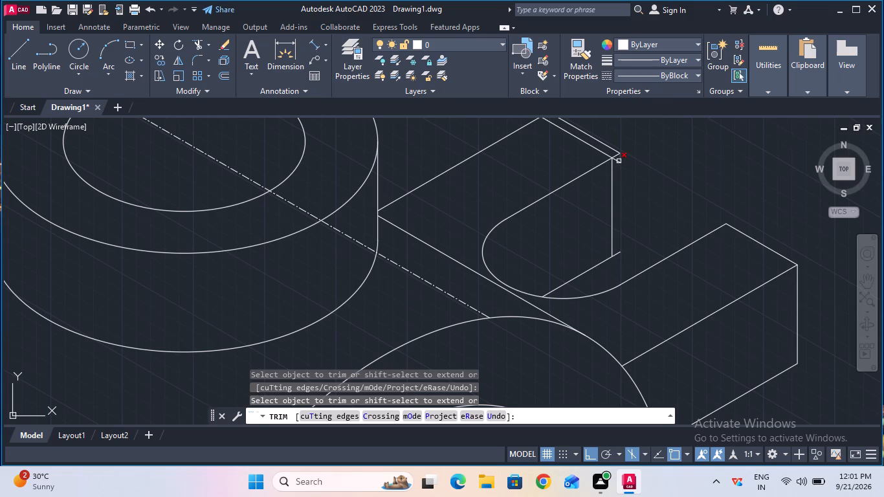
{"action": "left_click", "coordinate": [619, 161]}
{"action": "left_click", "coordinate": [619, 159]}
{"action": "left_click", "coordinate": [619, 156]}
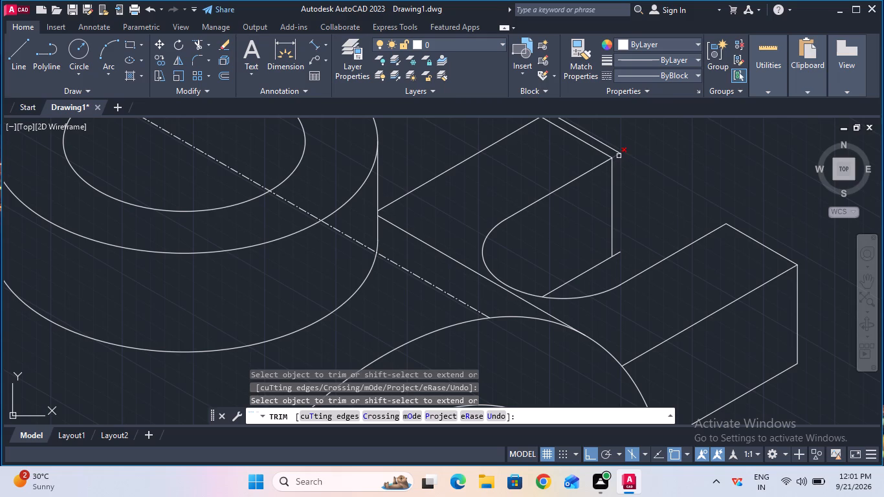
{"action": "left_click", "coordinate": [619, 154]}
{"action": "scroll", "coordinate": [619, 153], "scroll_direction": "down", "scroll_amount": 1, "text": "ctrl"}
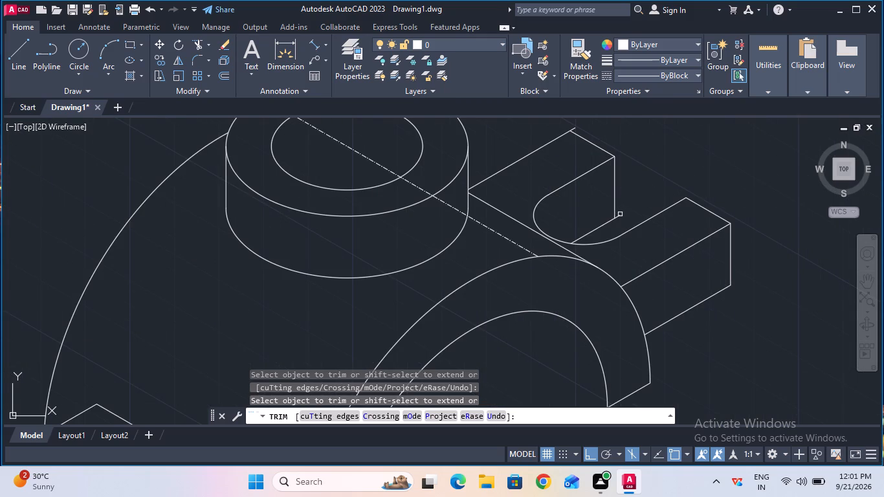
{"action": "left_click", "coordinate": [619, 215]}
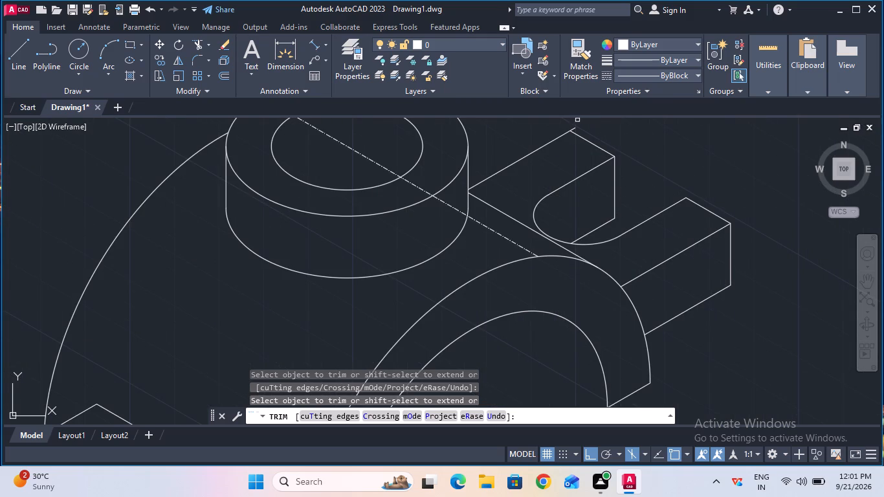
{"action": "left_click", "coordinate": [577, 127]}
{"action": "scroll", "coordinate": [577, 127], "scroll_direction": "down", "scroll_amount": 3, "text": "ctrl"}
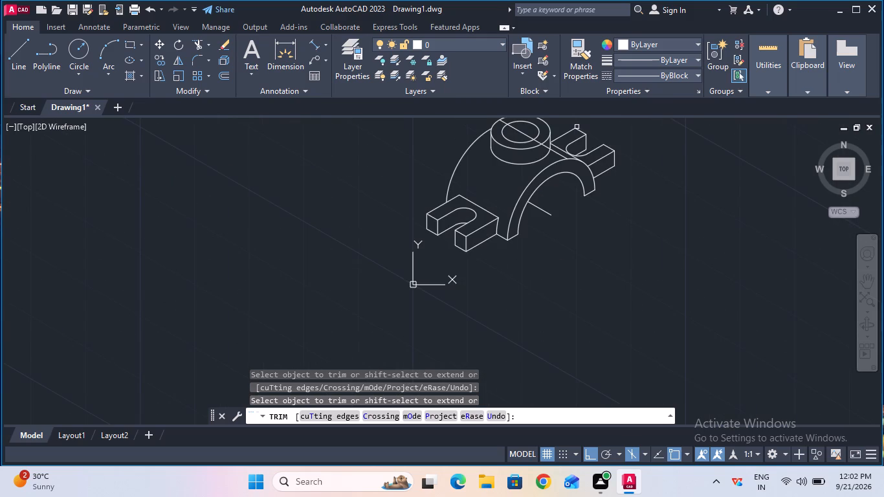
{"action": "key", "text": "Escape"}
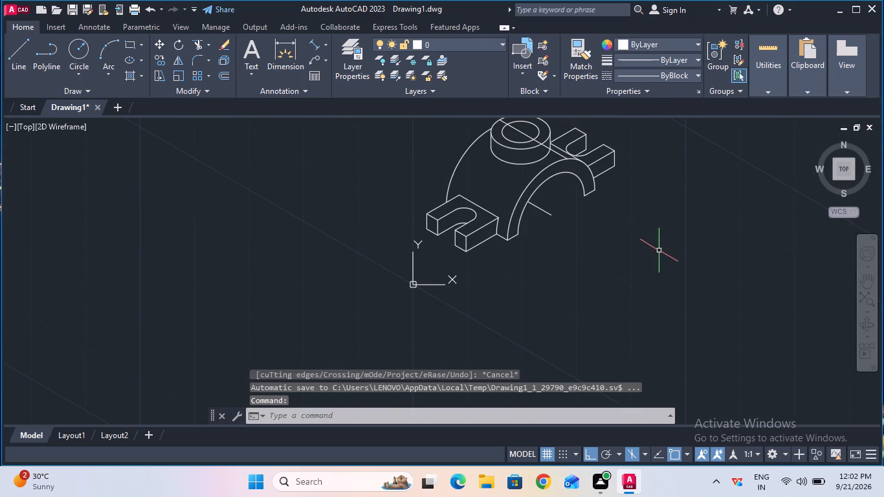
Erase the short line inside the front arch and the centre line running across the boss.
{"action": "left_click", "coordinate": [546, 210]}
{"action": "key", "text": "Delete"}
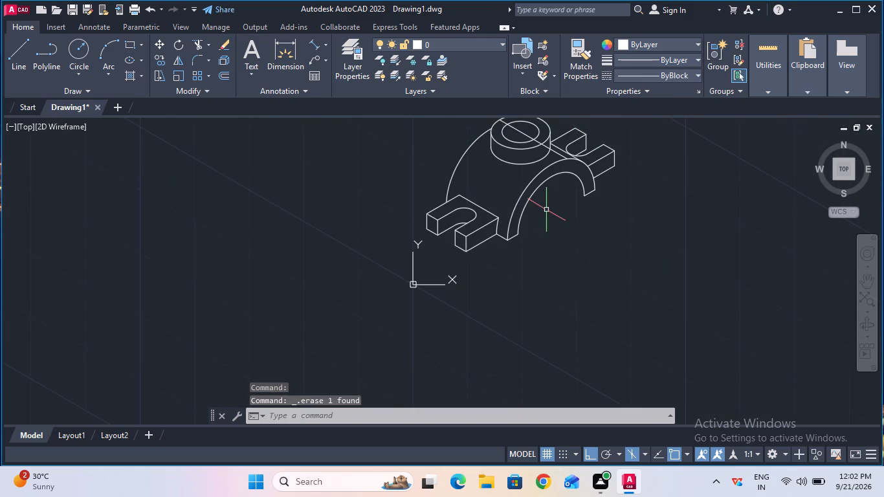
{"action": "left_click", "coordinate": [547, 148]}
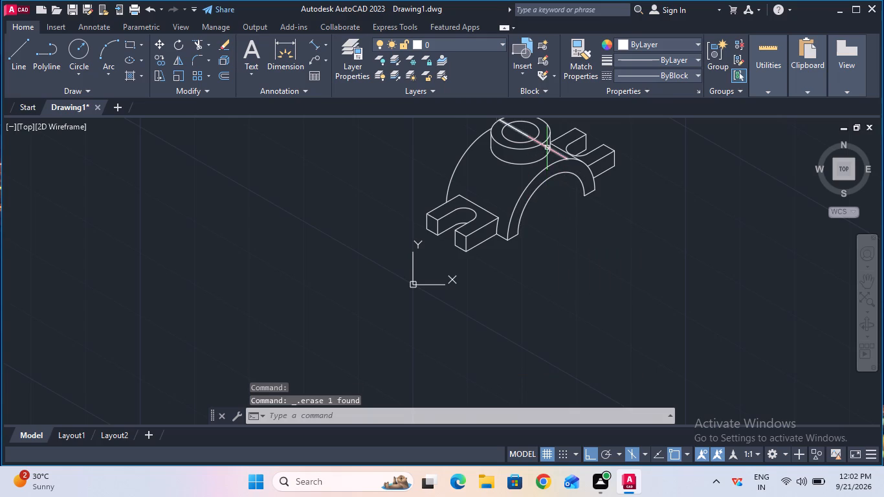
{"action": "key", "text": "Delete"}
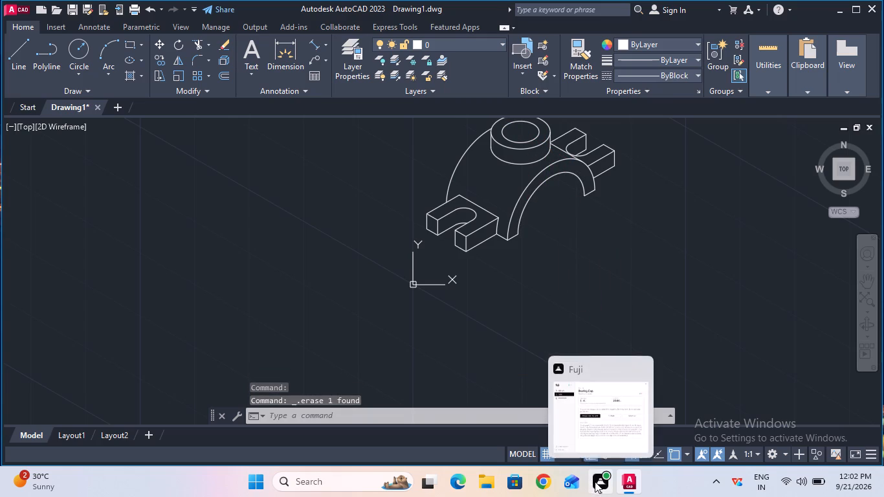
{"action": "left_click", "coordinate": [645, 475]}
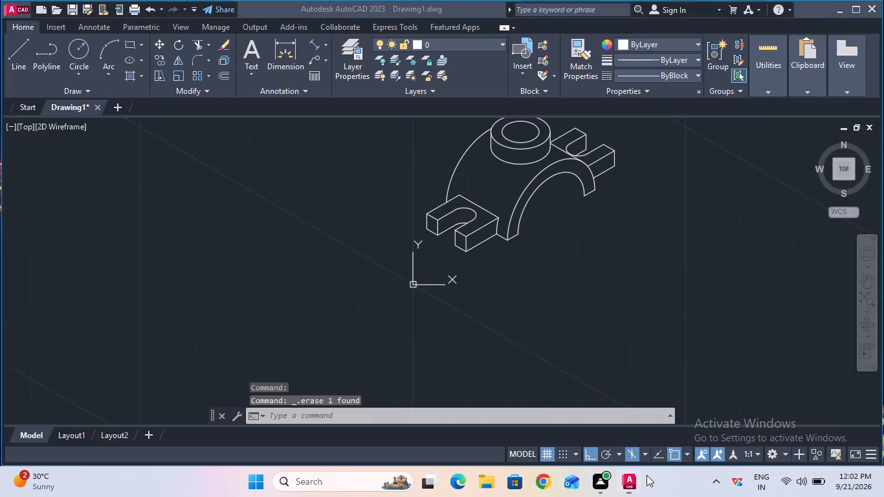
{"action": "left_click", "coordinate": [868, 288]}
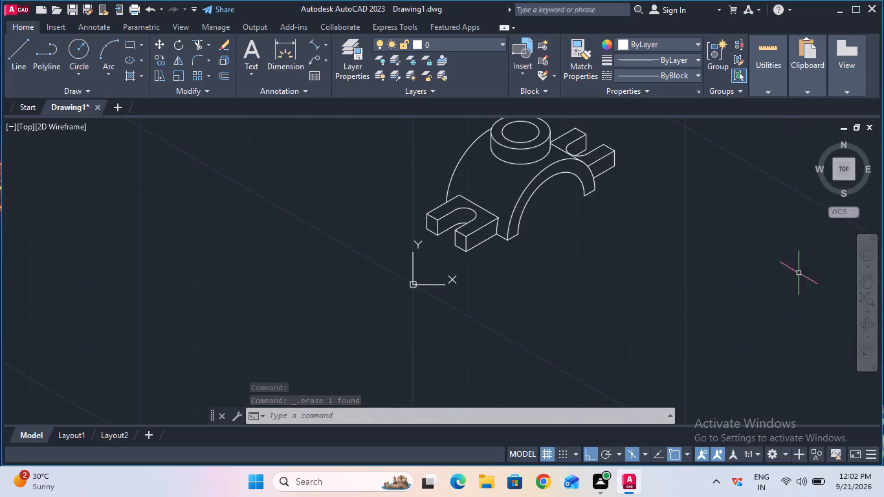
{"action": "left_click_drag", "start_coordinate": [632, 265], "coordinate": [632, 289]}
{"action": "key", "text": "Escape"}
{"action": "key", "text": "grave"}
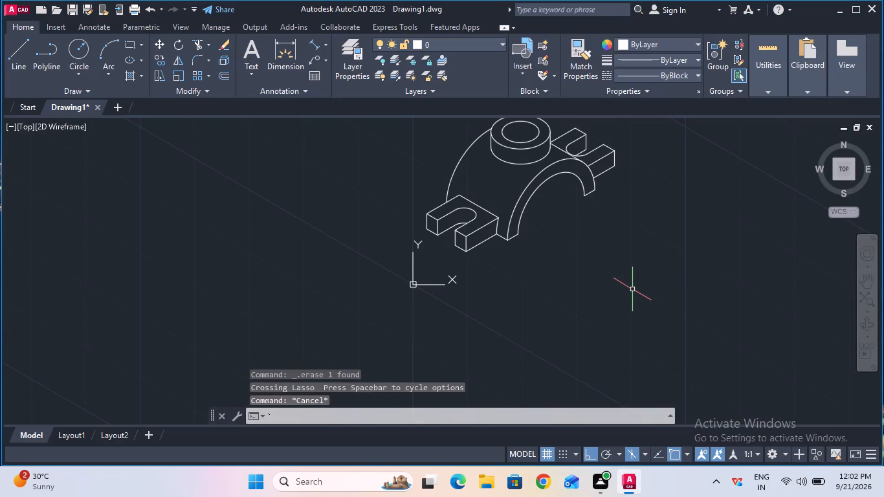
Switch to the top isoplane and add an aligned dimension for the overall length between the outer bottom corners of both tabs.
{"action": "key", "text": "F5"}
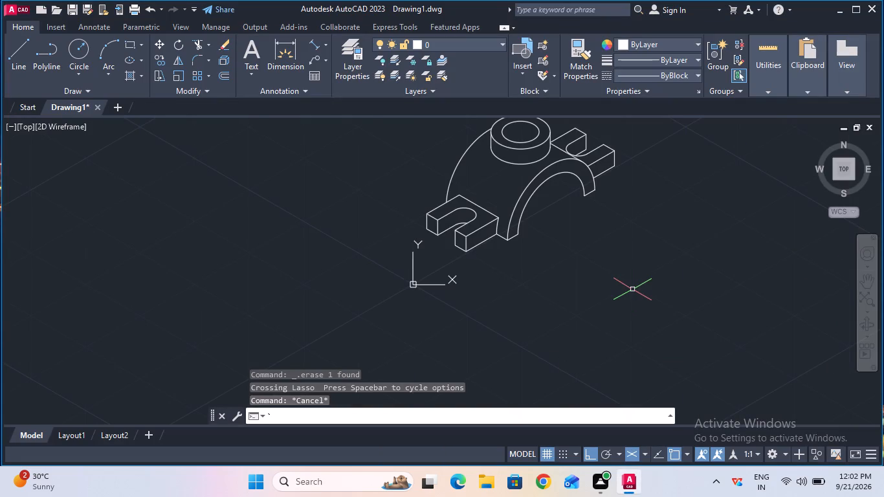
{"action": "left_click", "coordinate": [861, 284]}
{"action": "left_click_drag", "start_coordinate": [592, 241], "coordinate": [602, 282]}
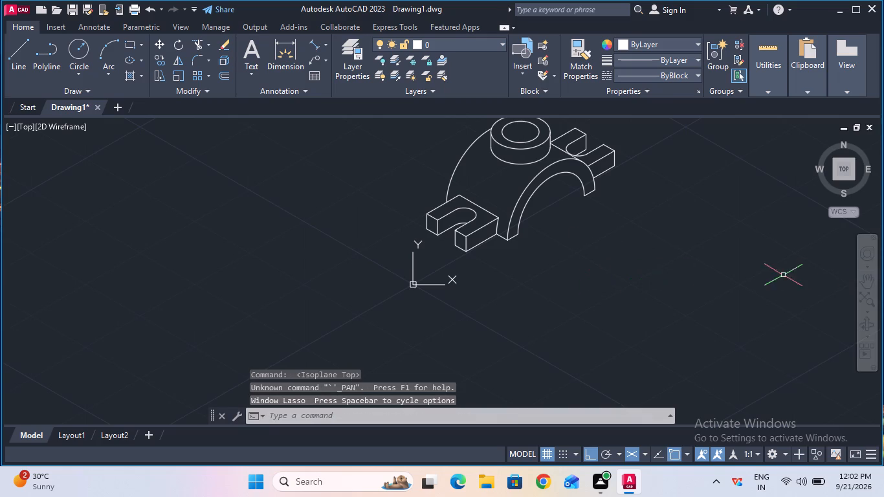
{"action": "left_click", "coordinate": [861, 282]}
{"action": "left_click_drag", "start_coordinate": [567, 195], "coordinate": [582, 262]}
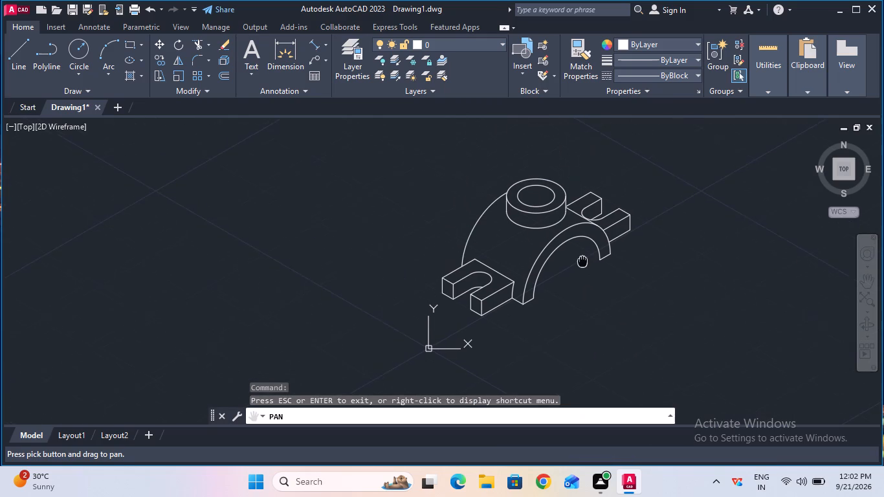
{"action": "left_click_drag", "start_coordinate": [582, 262], "coordinate": [582, 263]}
{"action": "key", "text": "Escape"}
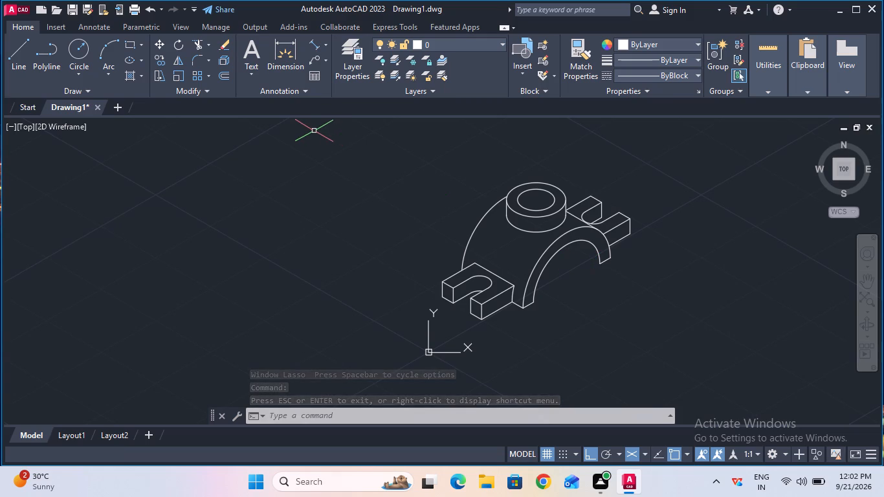
{"action": "left_click", "coordinate": [316, 47]}
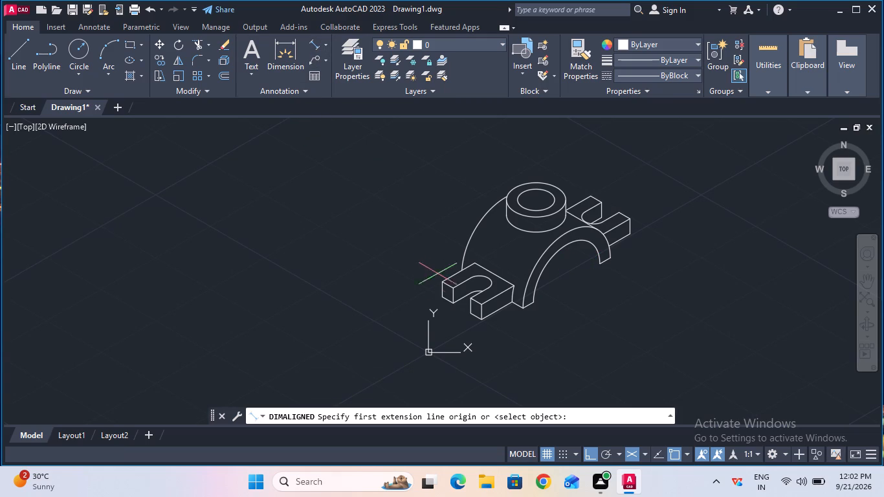
{"action": "left_click", "coordinate": [481, 322]}
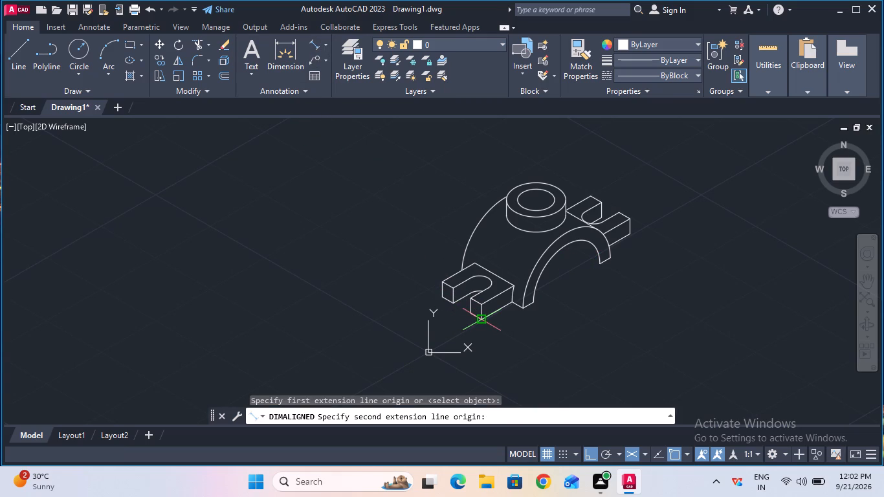
{"action": "left_click", "coordinate": [630, 237]}
{"action": "left_click", "coordinate": [639, 276]}
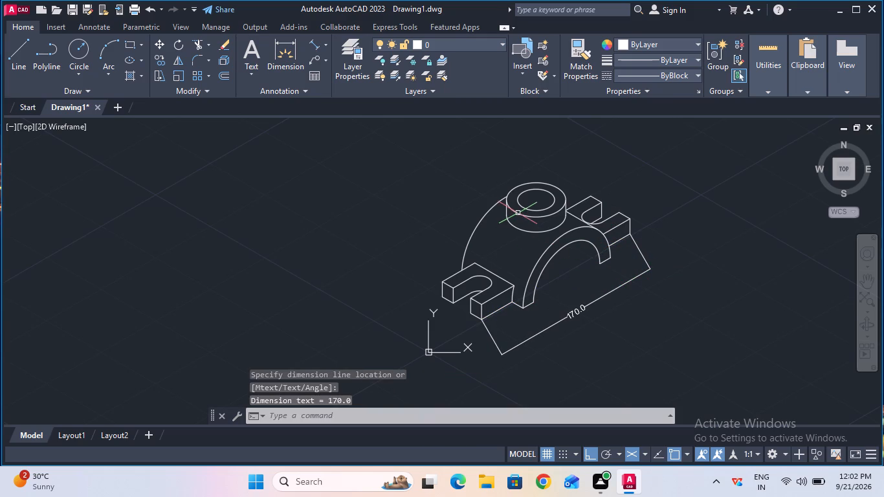
Add an aligned dimension for the front tab's width along its bottom end corners, placed below the tab.
{"action": "left_click", "coordinate": [314, 44]}
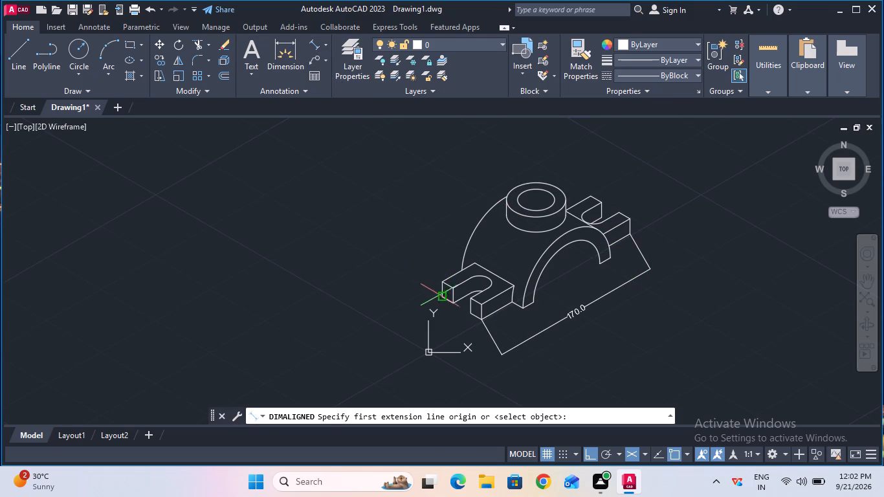
{"action": "left_click", "coordinate": [440, 299]}
{"action": "left_click", "coordinate": [481, 322]}
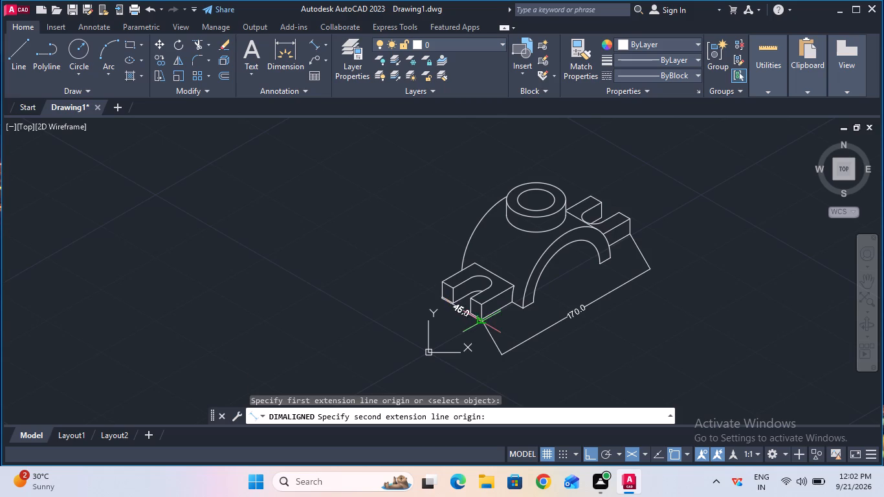
{"action": "left_click", "coordinate": [465, 335]}
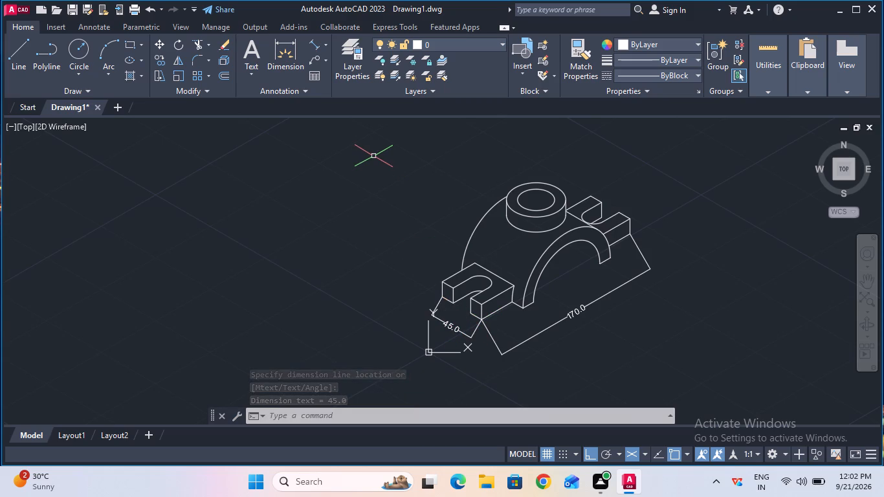
Add aligned dimensions for the rear tab's slot opening and its full end width, with the full width placed outermost.
{"action": "left_click", "coordinate": [311, 45]}
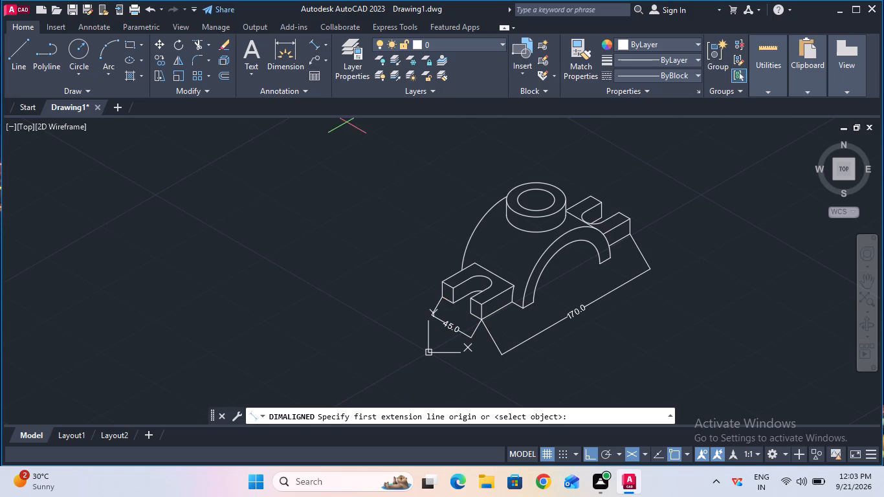
{"action": "left_click", "coordinate": [601, 205]}
{"action": "left_click", "coordinate": [616, 214]}
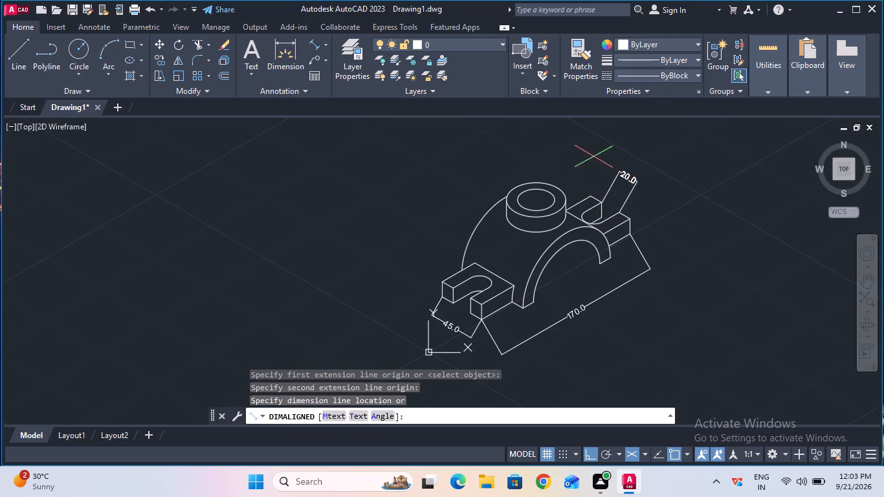
{"action": "left_click", "coordinate": [588, 162]}
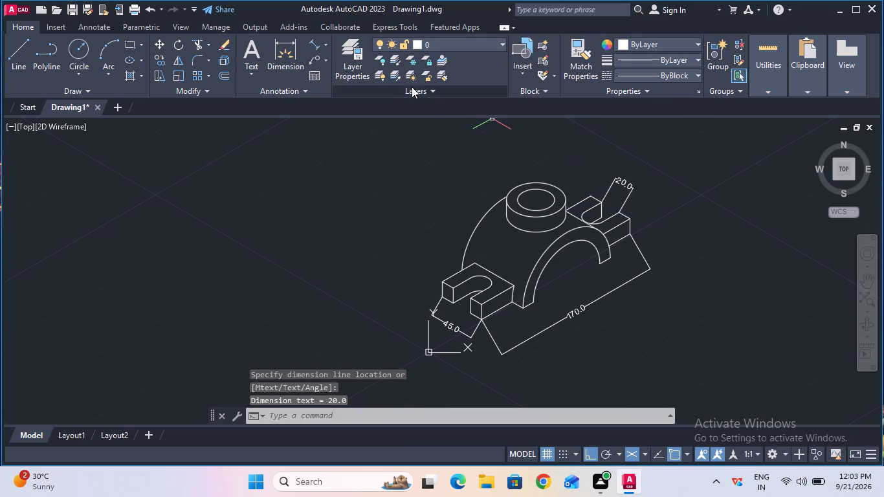
{"action": "left_click", "coordinate": [313, 40]}
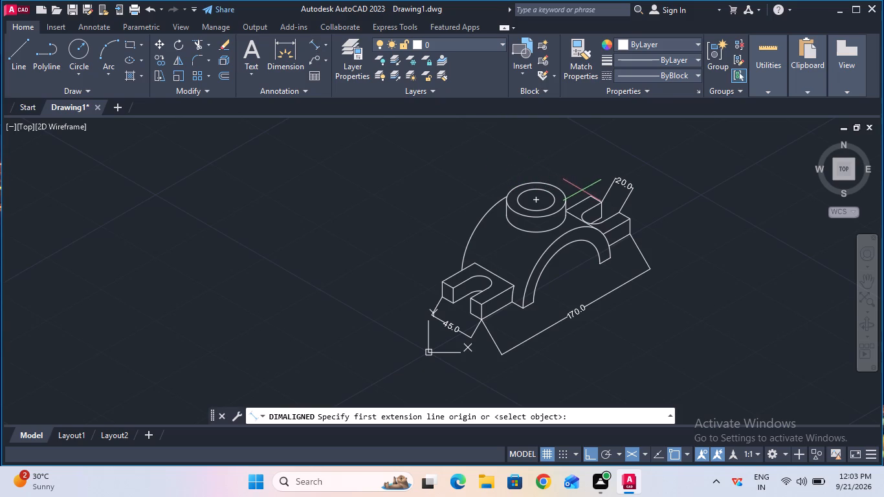
{"action": "left_click", "coordinate": [588, 194]}
{"action": "left_click", "coordinate": [633, 217]}
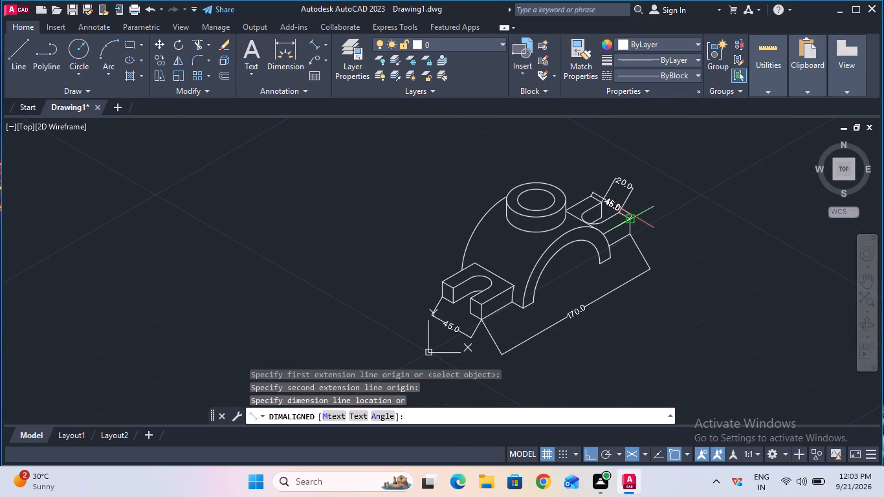
{"action": "left_click", "coordinate": [653, 189]}
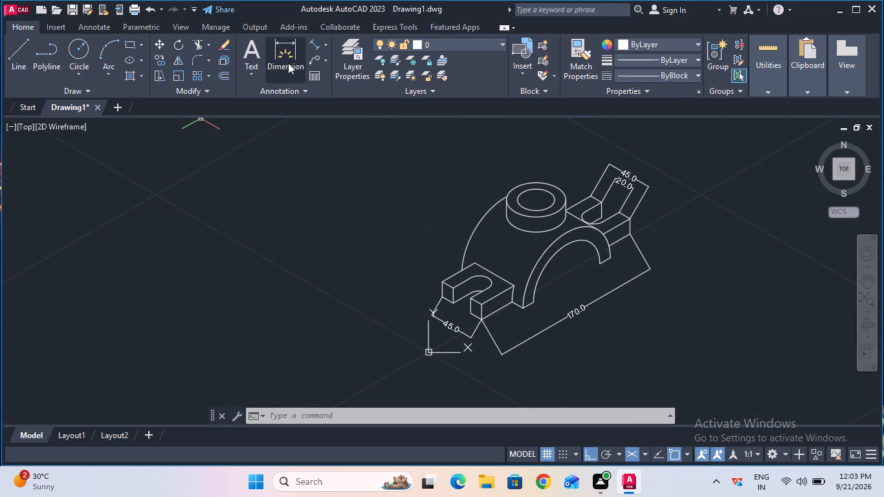
Add an aligned dimension for the front tab's vertical thickness at its outer corner, placed beside the tab.
{"action": "left_click", "coordinate": [314, 47]}
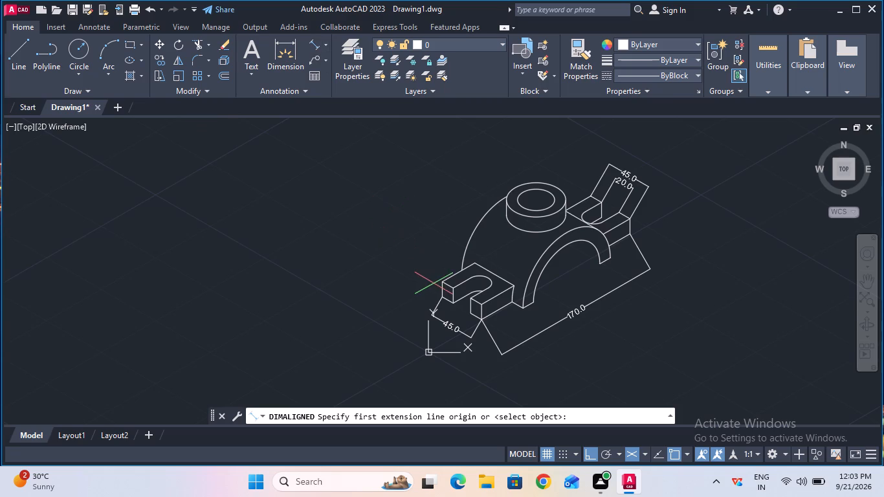
{"action": "left_click", "coordinate": [439, 283]}
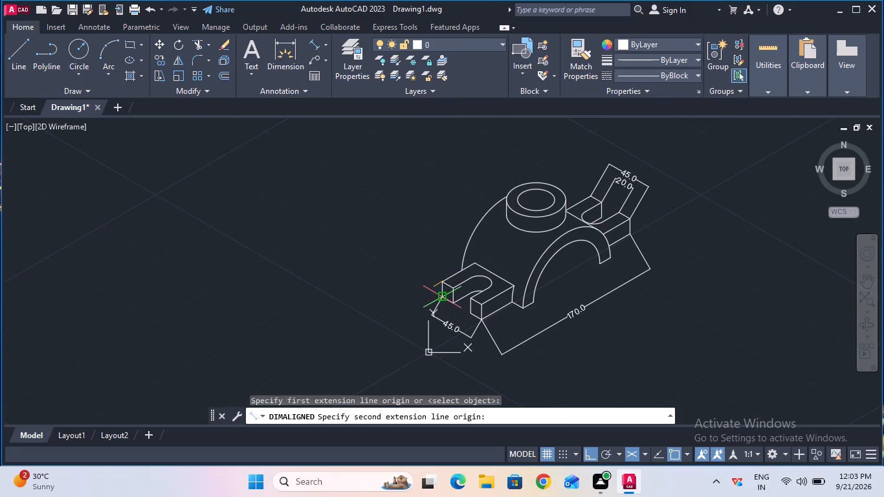
{"action": "left_click", "coordinate": [442, 294]}
{"action": "left_click", "coordinate": [425, 293]}
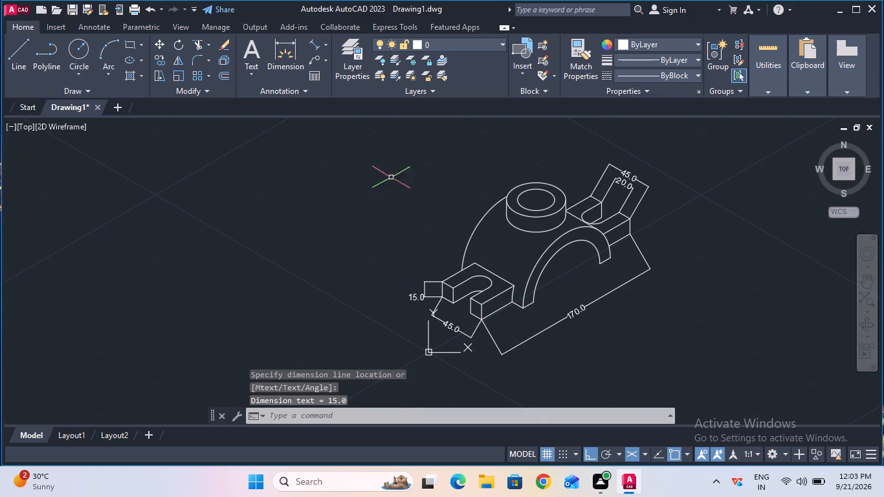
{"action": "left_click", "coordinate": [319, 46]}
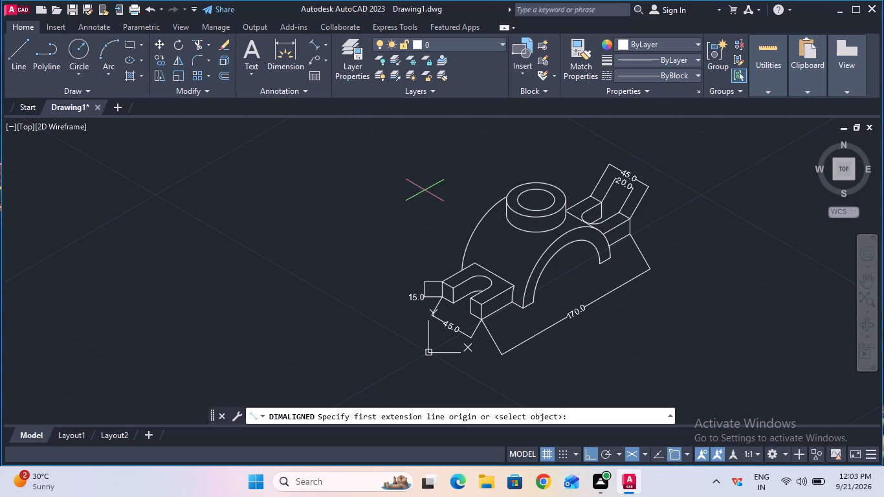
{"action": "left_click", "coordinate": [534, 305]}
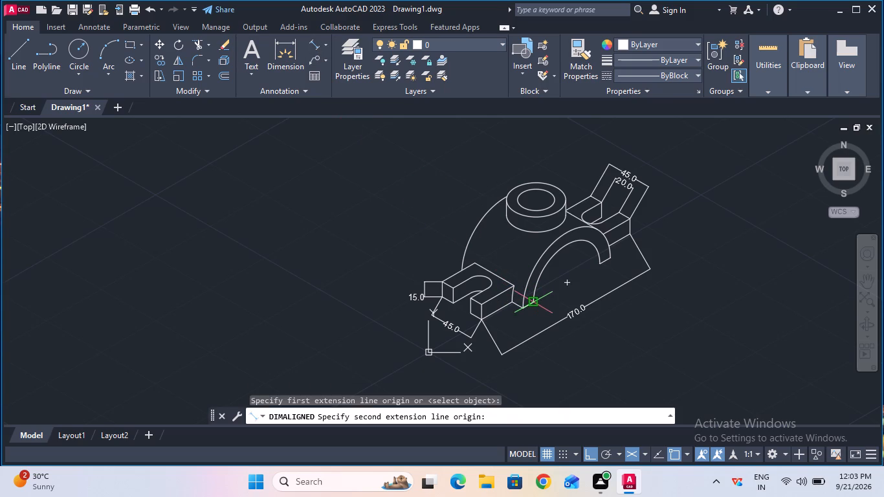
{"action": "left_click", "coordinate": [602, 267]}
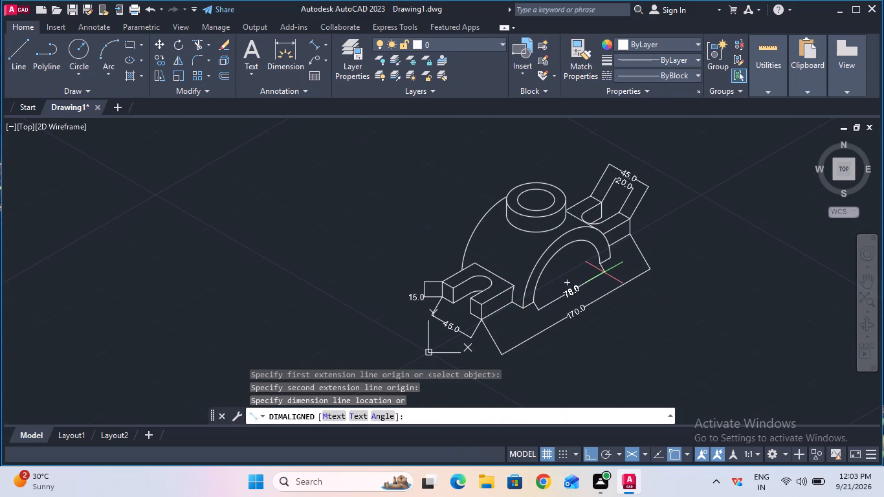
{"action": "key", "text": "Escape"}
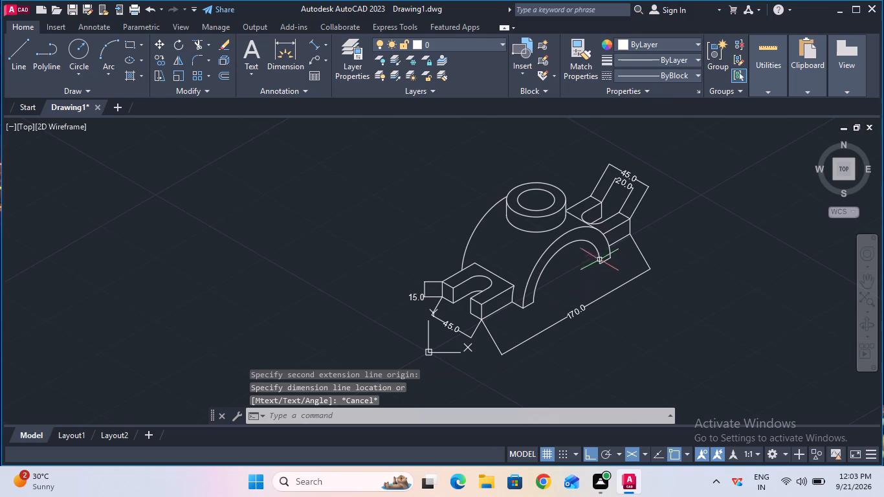
Add an aligned dimension across the base of the front outer arch, between its two outer end points.
{"action": "left_click", "coordinate": [317, 50]}
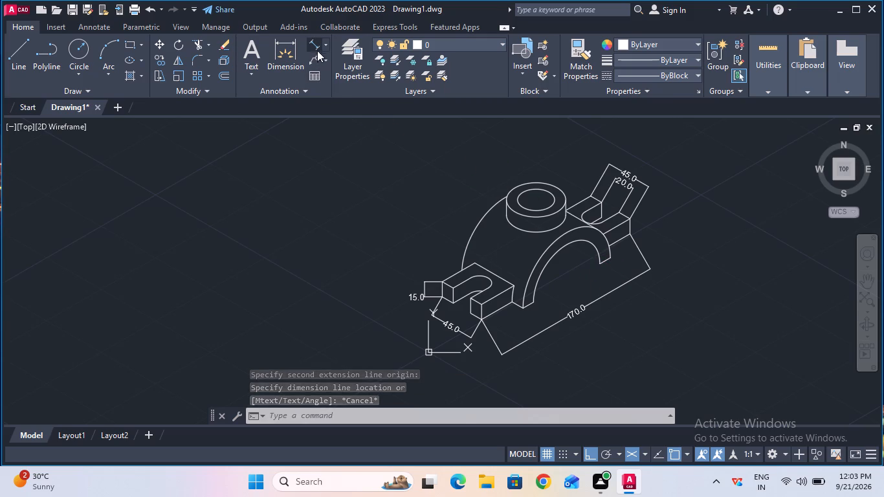
{"action": "left_click", "coordinate": [522, 307]}
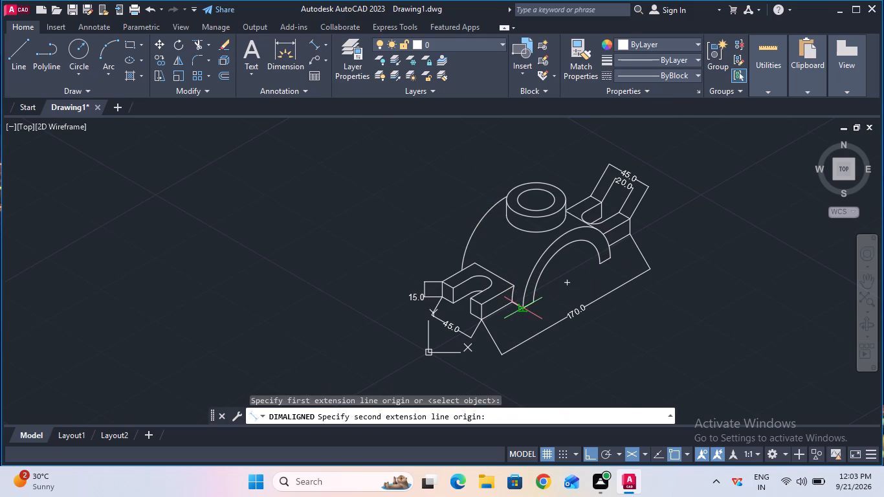
{"action": "left_click", "coordinate": [610, 256]}
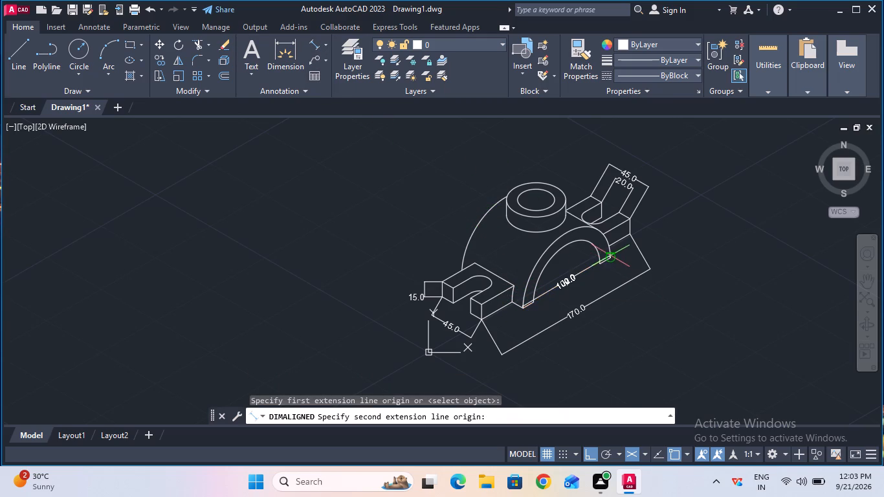
{"action": "left_click", "coordinate": [612, 267]}
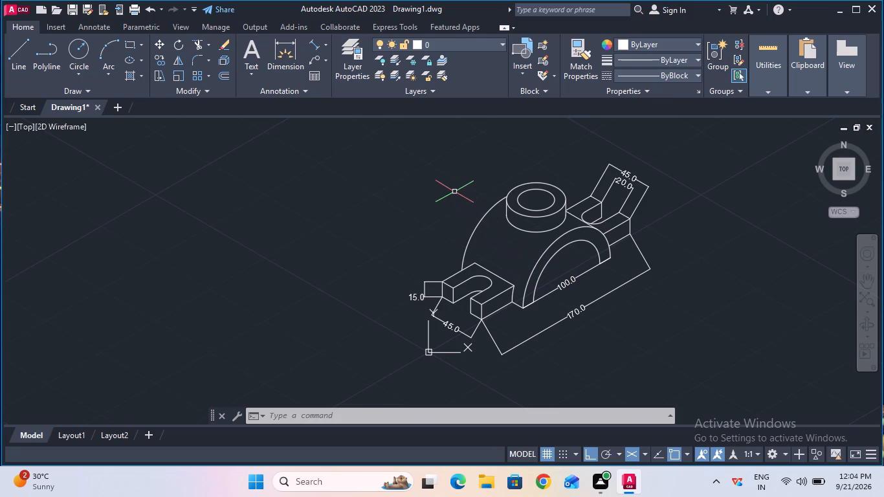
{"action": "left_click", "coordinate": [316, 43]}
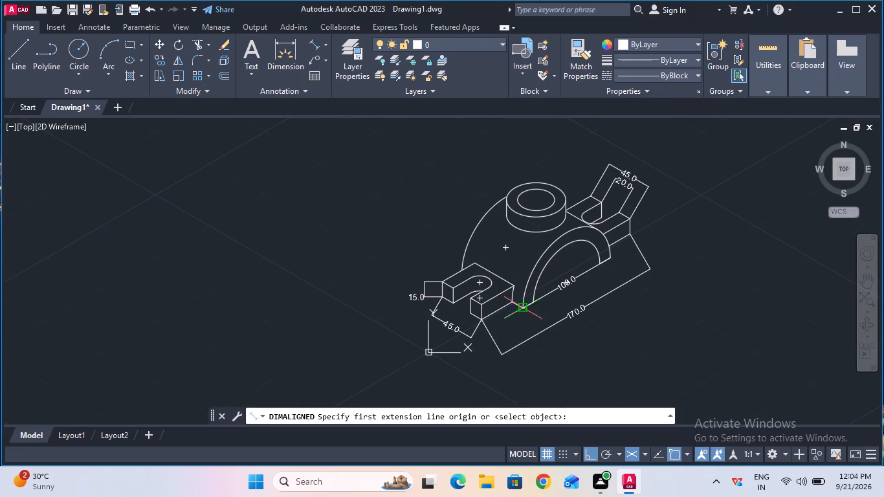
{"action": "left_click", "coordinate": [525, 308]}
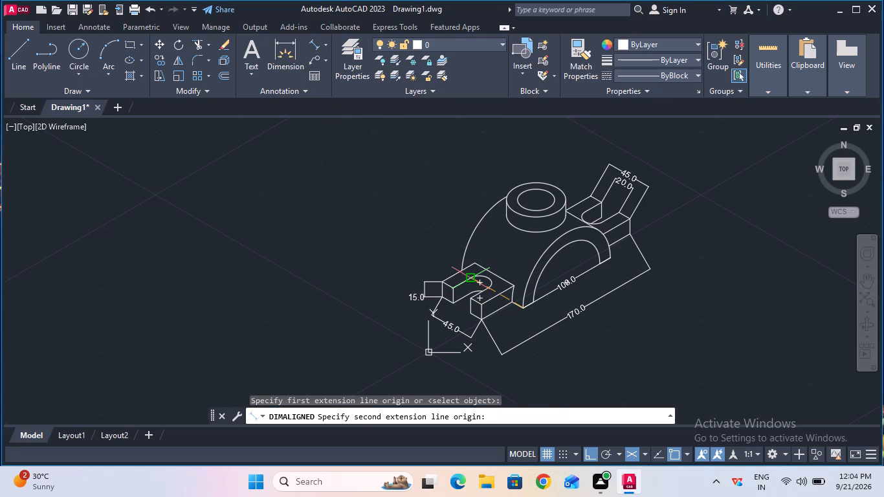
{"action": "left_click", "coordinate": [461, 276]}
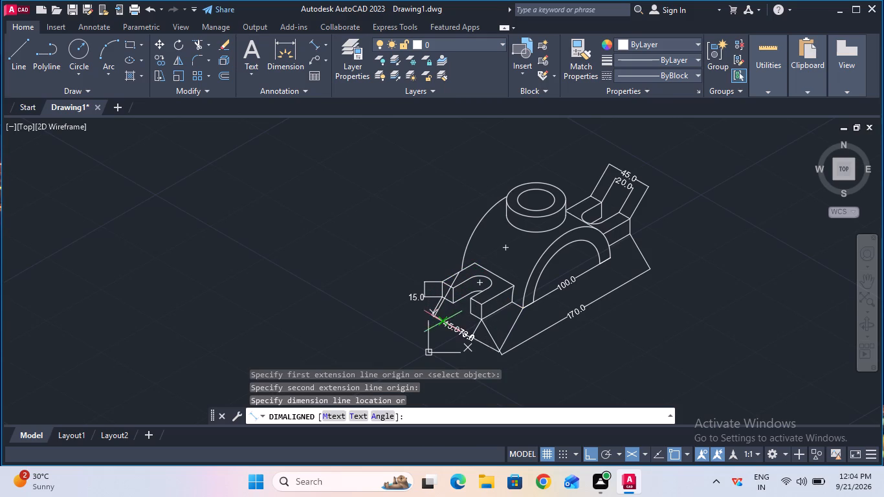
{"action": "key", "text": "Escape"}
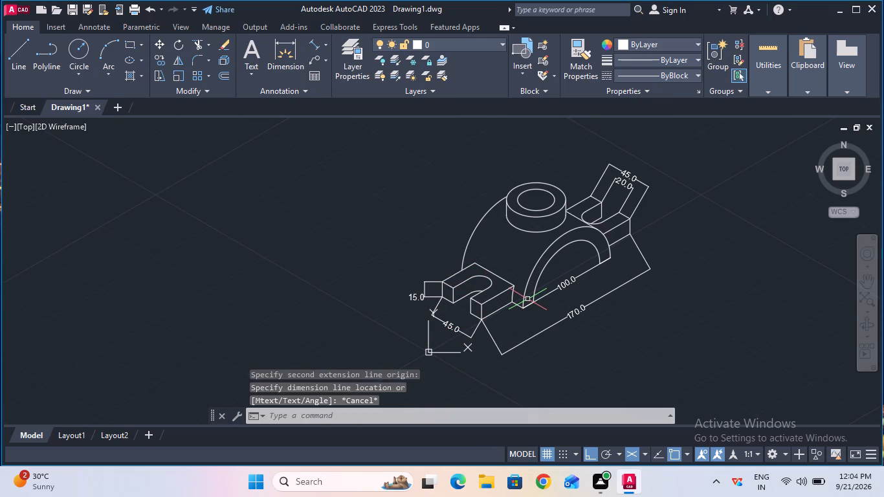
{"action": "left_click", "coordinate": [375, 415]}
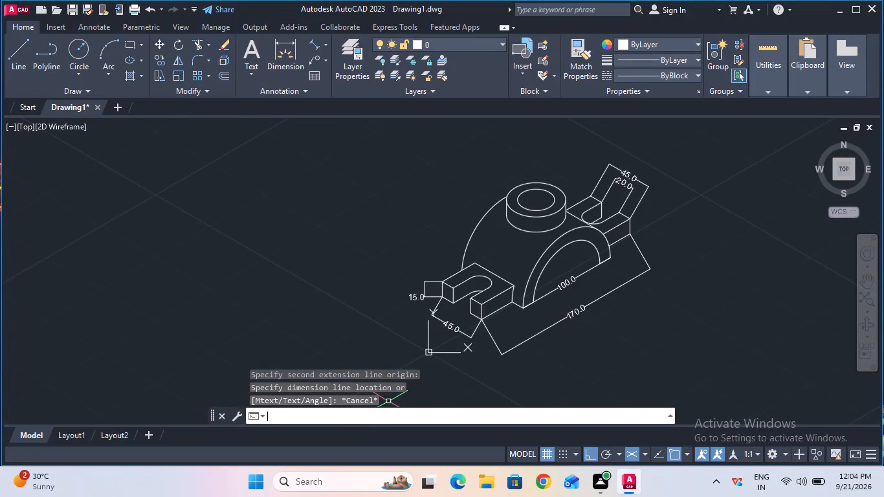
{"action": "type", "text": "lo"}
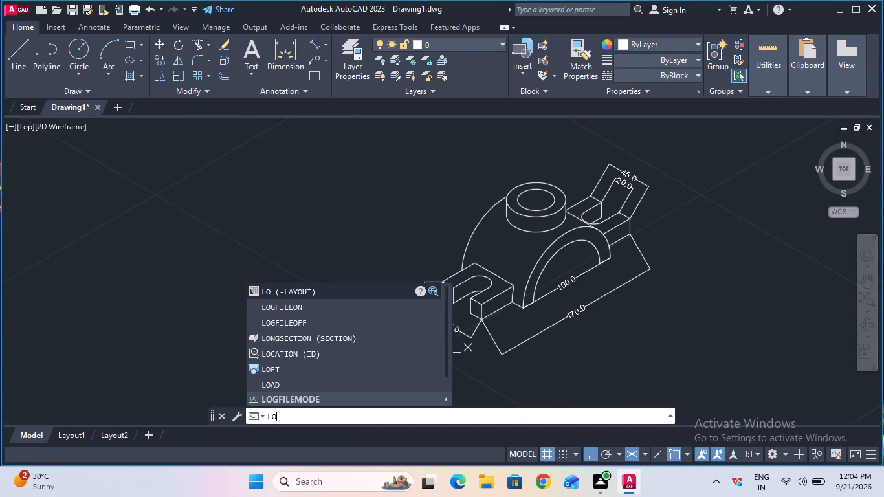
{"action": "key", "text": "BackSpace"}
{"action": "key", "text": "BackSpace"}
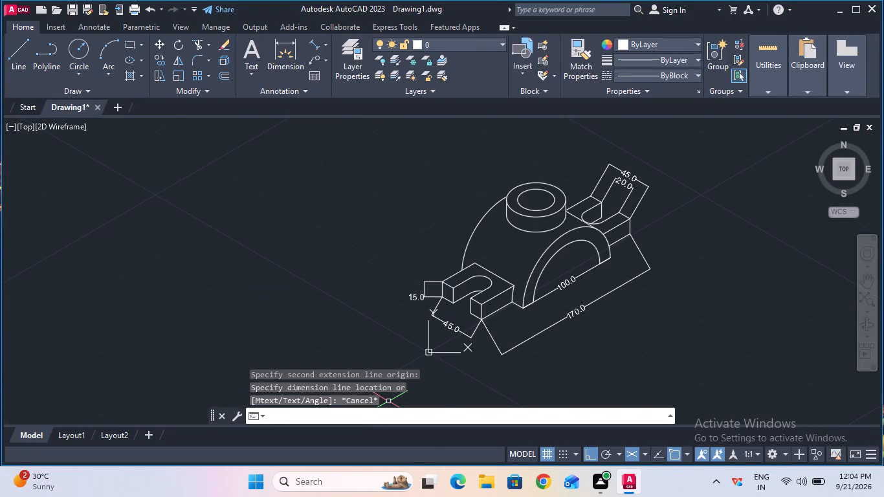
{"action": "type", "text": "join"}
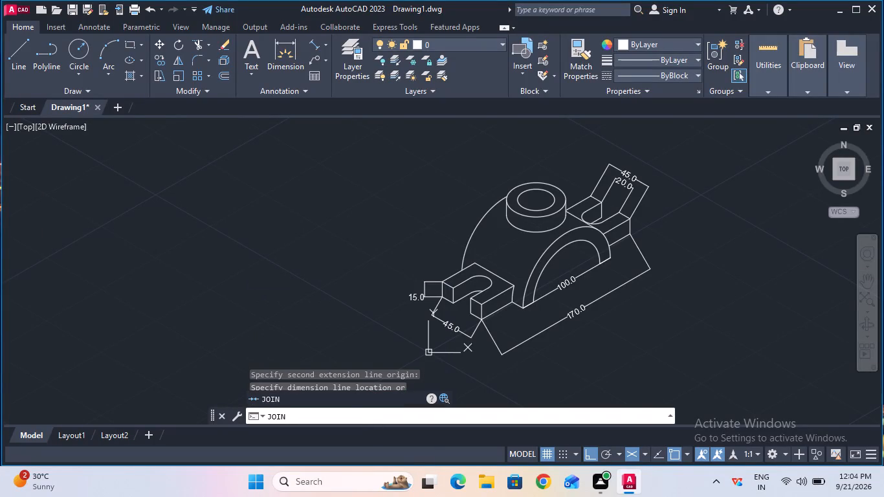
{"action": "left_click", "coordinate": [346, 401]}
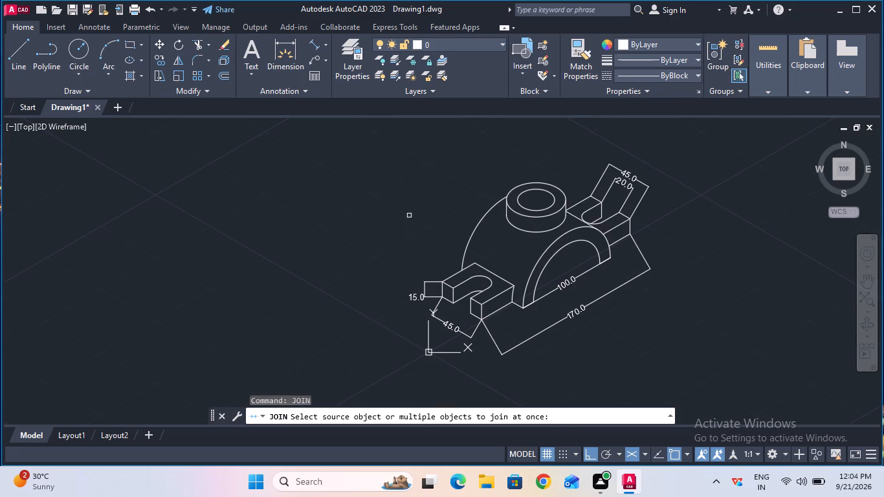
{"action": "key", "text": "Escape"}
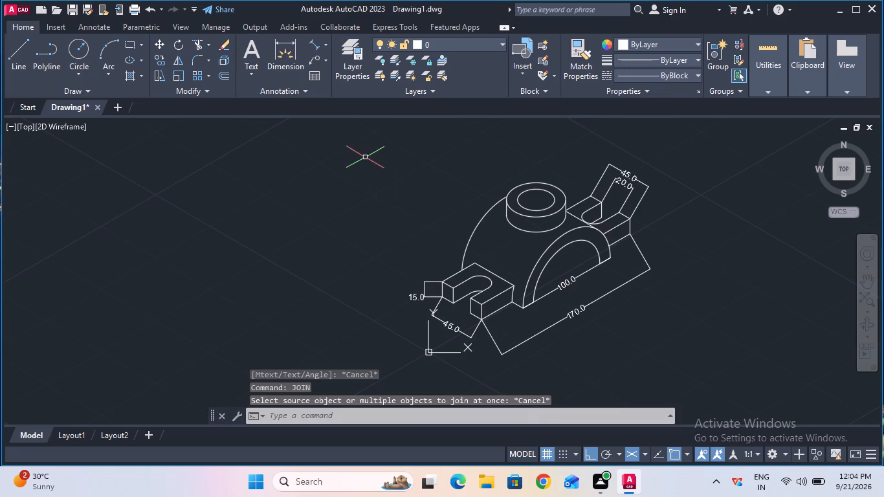
Apply Join to the entire drawing, window-selecting the whole isometric part together with its dimensions.
{"action": "left_click", "coordinate": [357, 125]}
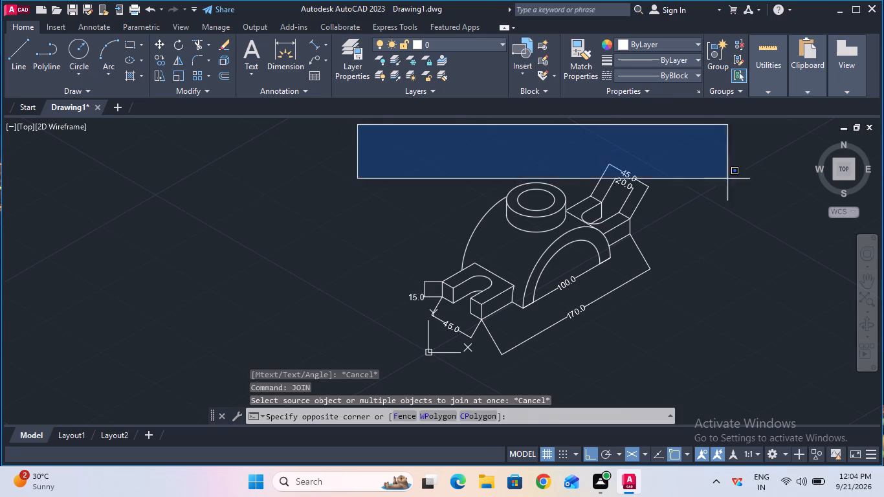
{"action": "left_click", "coordinate": [719, 360]}
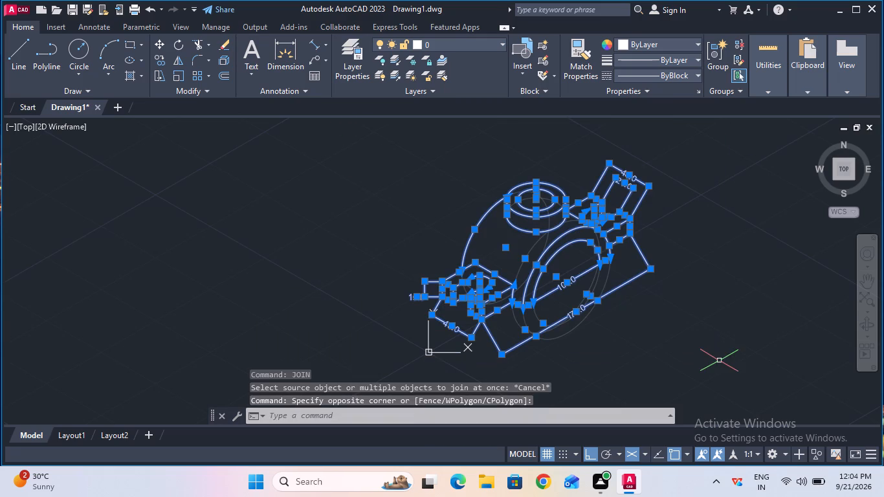
{"action": "left_click", "coordinate": [402, 419]}
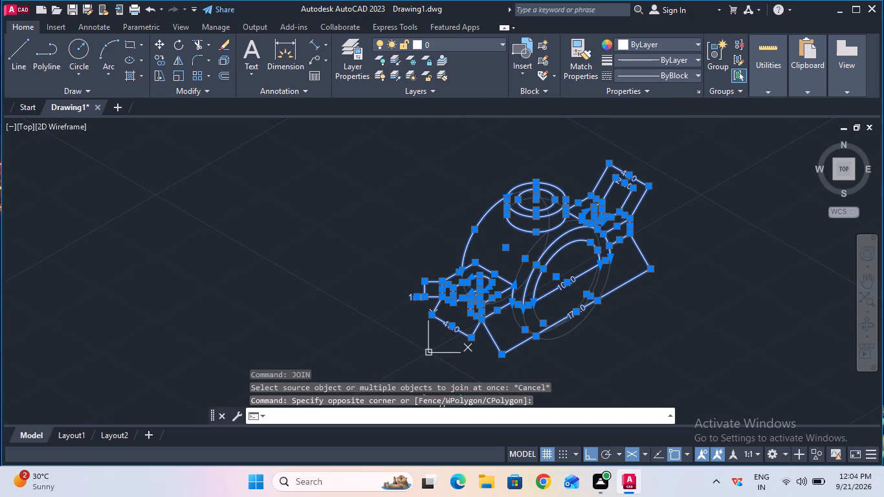
{"action": "key", "text": "j"}
{"action": "key", "text": "i"}
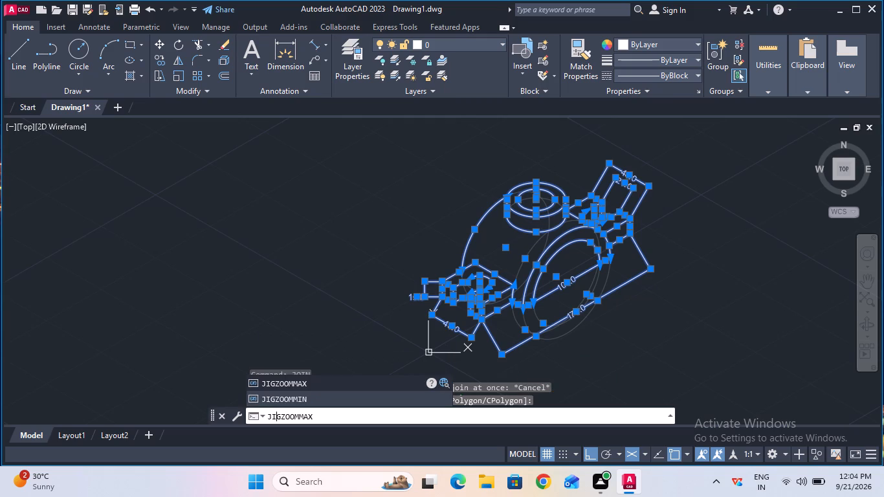
{"action": "key", "text": "BackSpace"}
{"action": "key", "text": "BackSpace"}
{"action": "type", "text": "oi"}
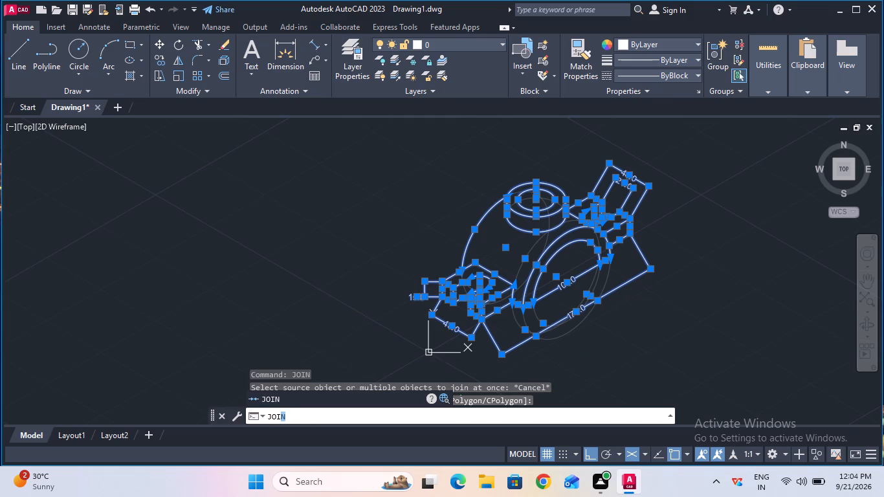
{"action": "left_click", "coordinate": [310, 398]}
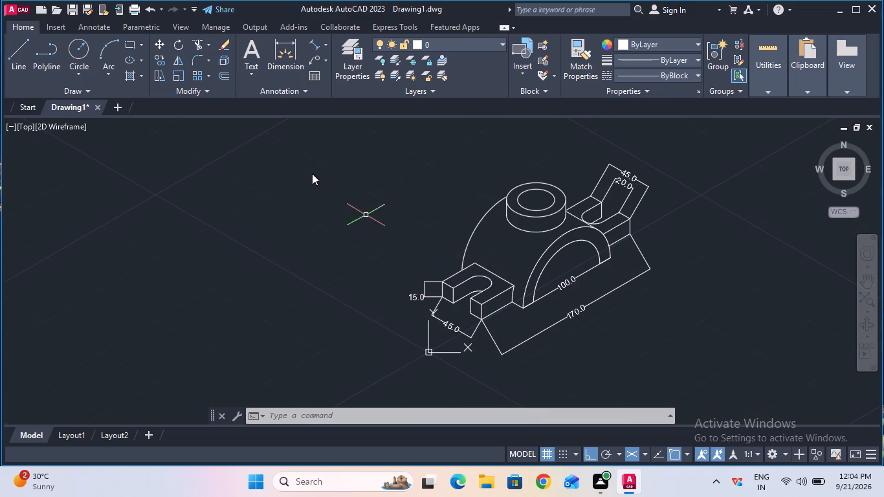
Turn off log file recording with the LOGFILEOFF command.
{"action": "left_click", "coordinate": [311, 421]}
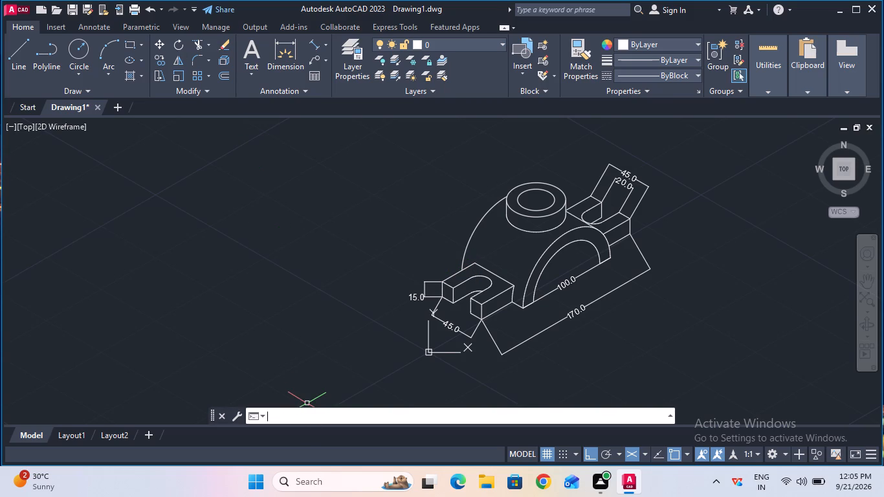
{"action": "type", "text": "LOG"}
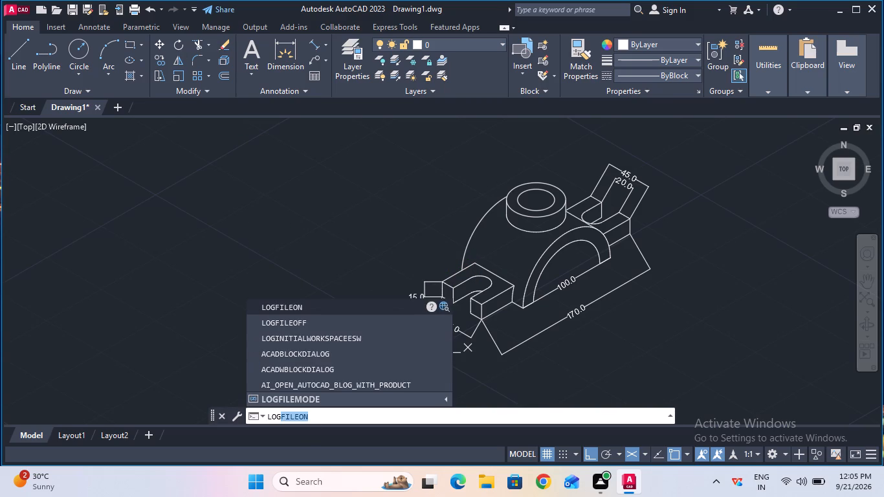
{"action": "left_click", "coordinate": [299, 326]}
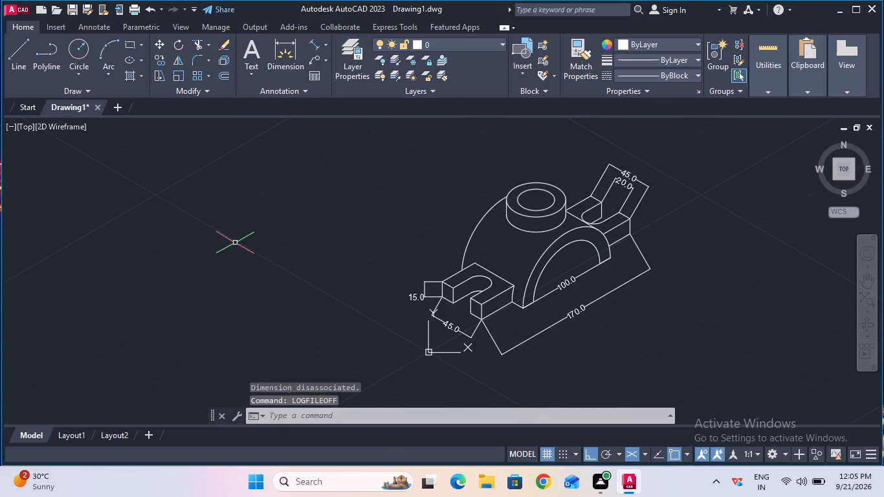
Save the drawing in the Documents folder as Bearing Cap, in AutoCAD 2018 Drawing format.
{"action": "left_click", "coordinate": [72, 12]}
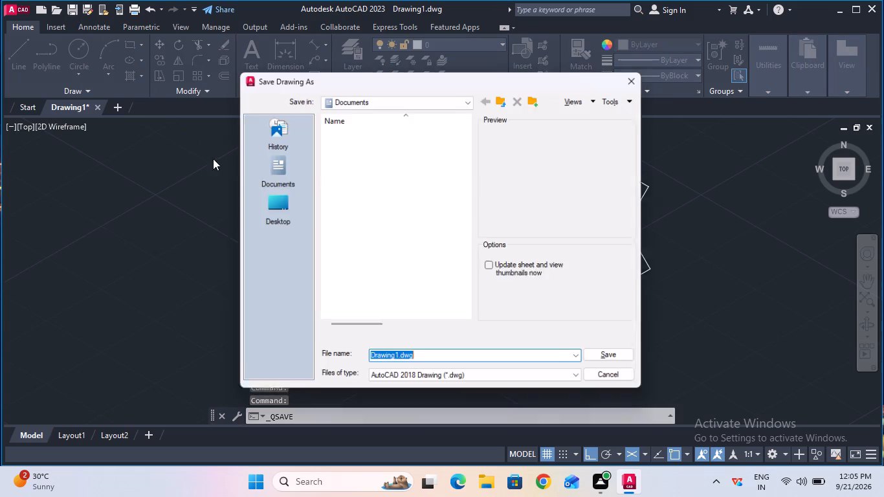
{"action": "left_click", "coordinate": [450, 358]}
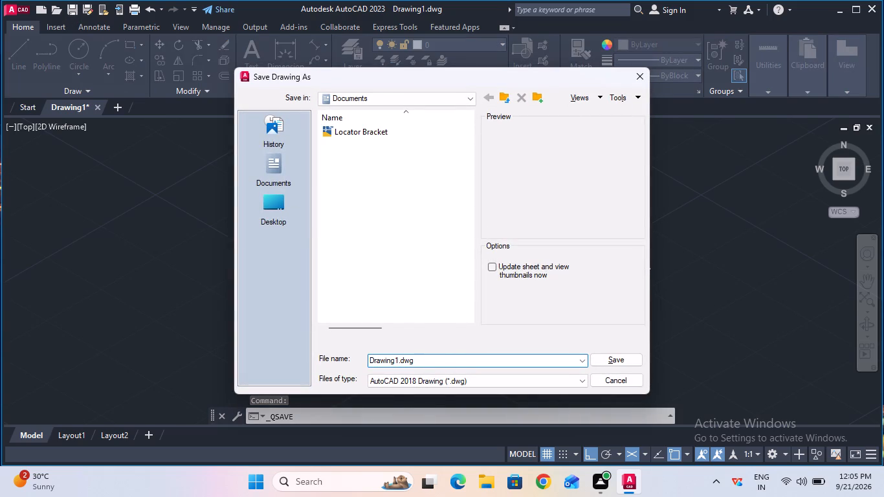
{"action": "key", "text": "BackSpace"}
{"action": "key", "text": "BackSpace"}
{"action": "key", "text": "BackSpace"}
{"action": "key", "text": "BackSpace"}
{"action": "key", "text": "BackSpace"}
{"action": "key", "text": "BackSpace"}
{"action": "key", "text": "BackSpace"}
{"action": "key", "text": "BackSpace"}
{"action": "key", "text": "BackSpace"}
{"action": "key", "text": "BackSpace"}
{"action": "key", "text": "BackSpace"}
{"action": "key", "text": "BackSpace"}
{"action": "key", "text": "BackSpace"}
{"action": "key", "text": "BackSpace"}
{"action": "key", "text": "BackSpace"}
{"action": "key", "text": "BackSpace"}
{"action": "key", "text": "BackSpace"}
{"action": "key", "text": "BackSpace"}
{"action": "key", "text": "BackSpace"}
{"action": "key", "text": "BackSpace"}
{"action": "key", "text": "b"}
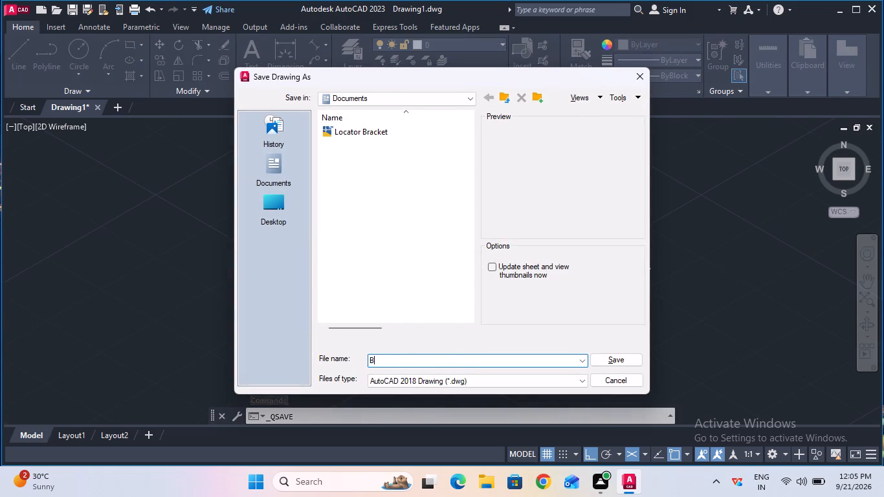
{"action": "type", "text": "earing"}
{"action": "key", "text": "space"}
{"action": "key", "text": "c"}
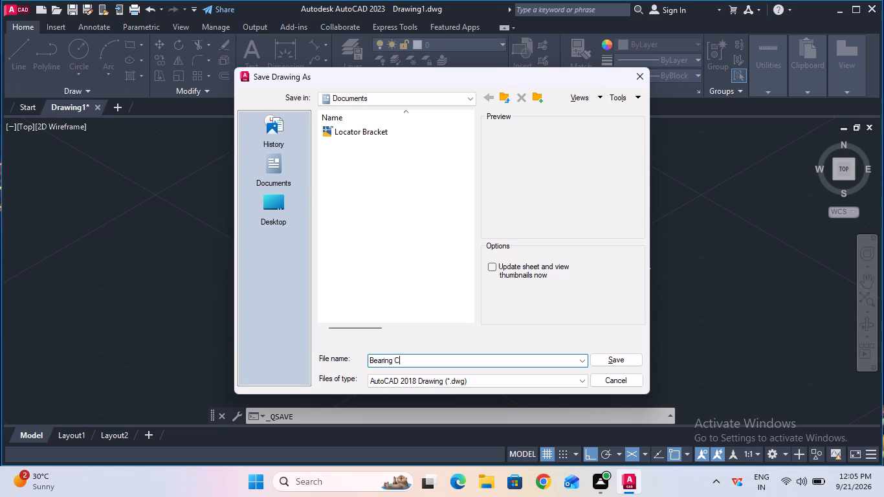
{"action": "type", "text": "ap"}
{"action": "left_click", "coordinate": [610, 359]}
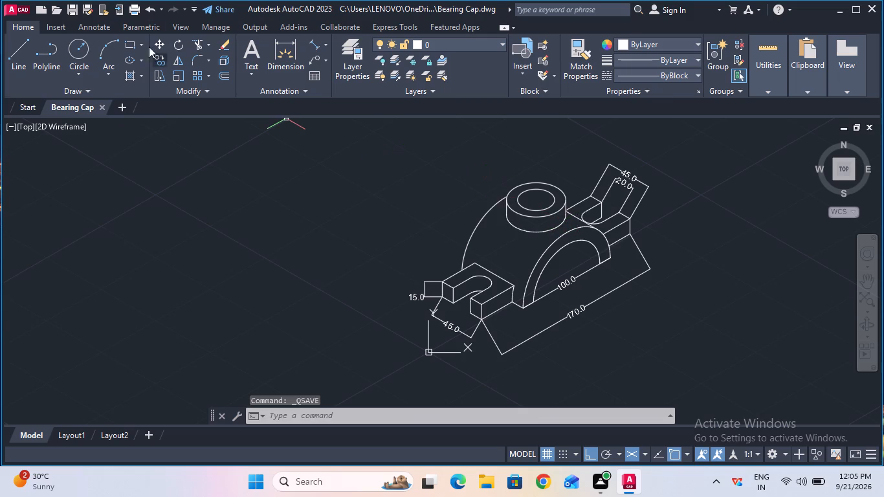
Set up a plot of the model on ISO A4 (297.00 x 210.00 MM) paper with the plot centred.
{"action": "left_click", "coordinate": [136, 12]}
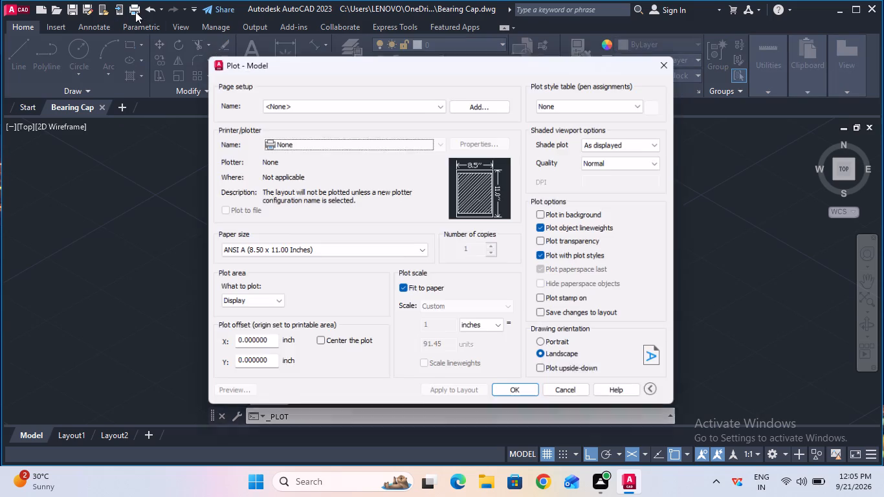
{"action": "left_click", "coordinate": [320, 140]}
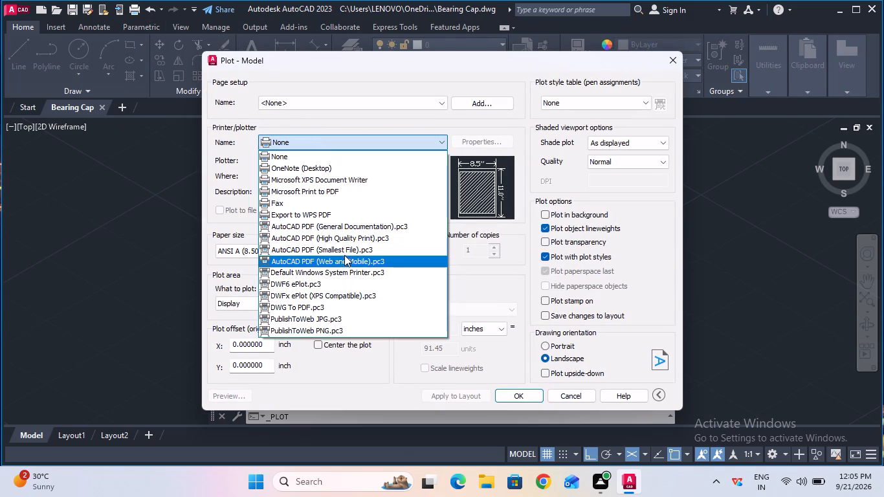
{"action": "left_click", "coordinate": [466, 282]}
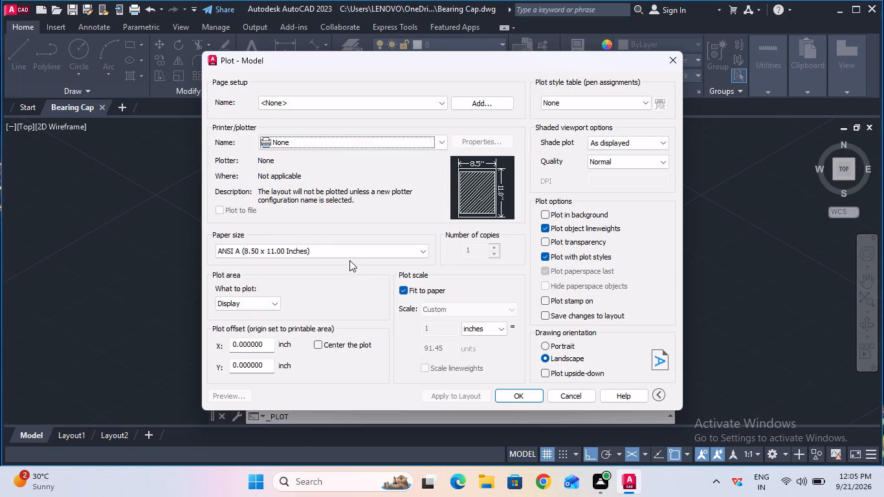
{"action": "left_click", "coordinate": [347, 251]}
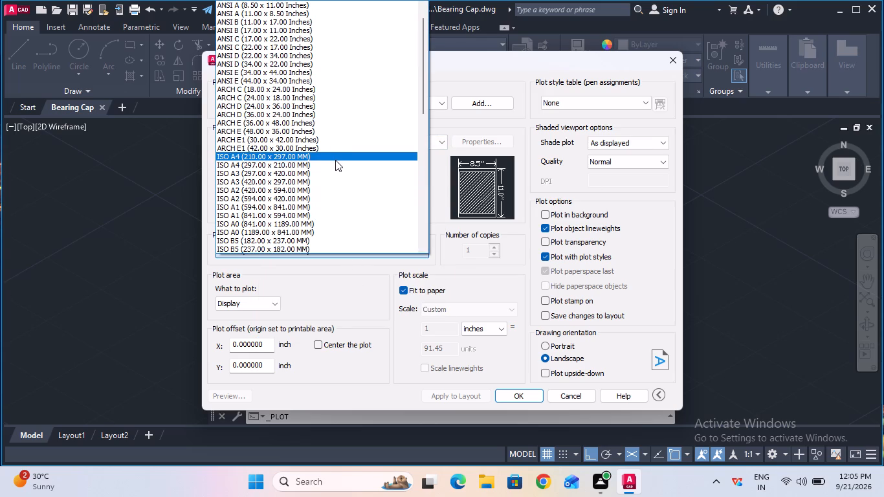
{"action": "left_click", "coordinate": [335, 161]}
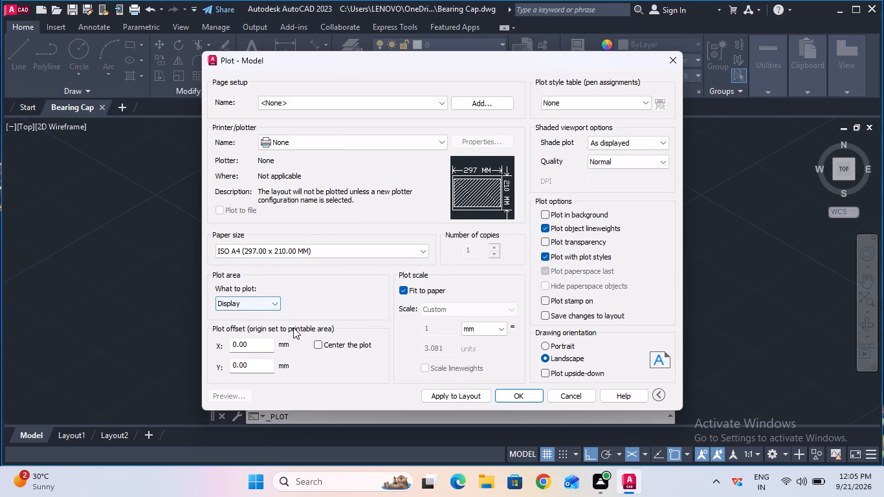
{"action": "left_click", "coordinate": [313, 342]}
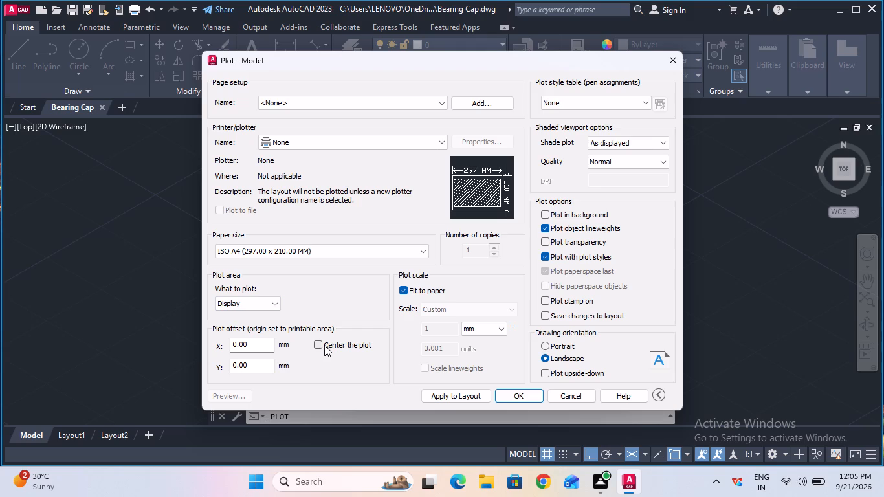
{"action": "left_click", "coordinate": [317, 345]}
Set the plot area to a window enclosing the whole isometric part and all its dimensions.
{"action": "left_click", "coordinate": [275, 302]}
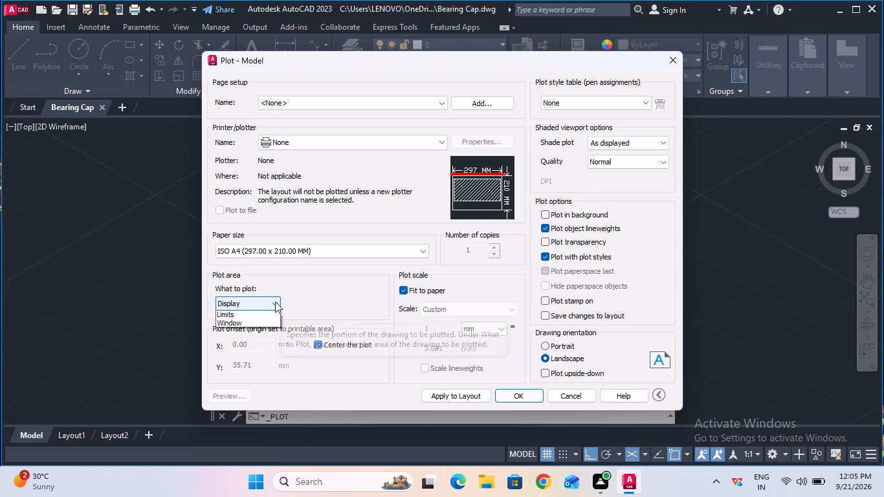
{"action": "left_click", "coordinate": [263, 339]}
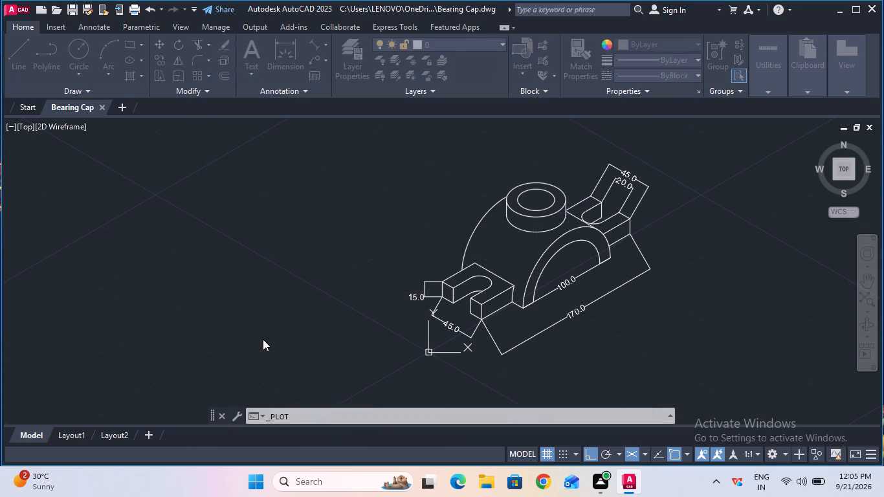
{"action": "left_click", "coordinate": [352, 138]}
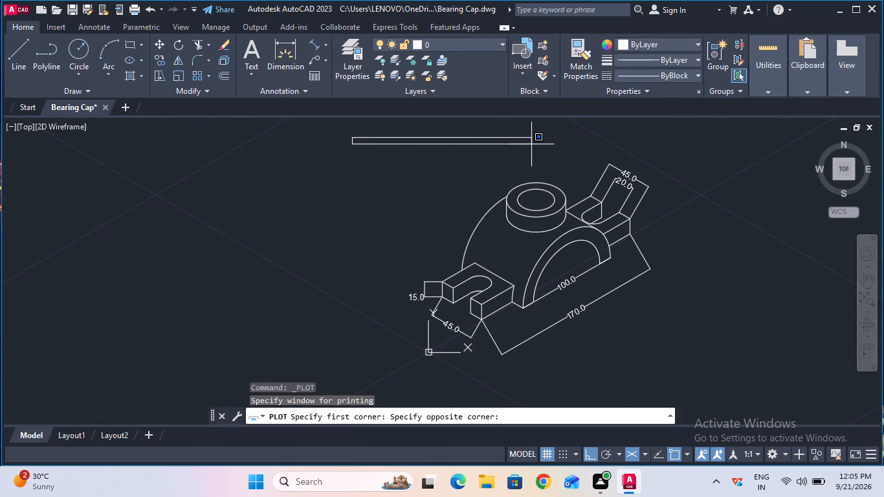
{"action": "left_click", "coordinate": [681, 390]}
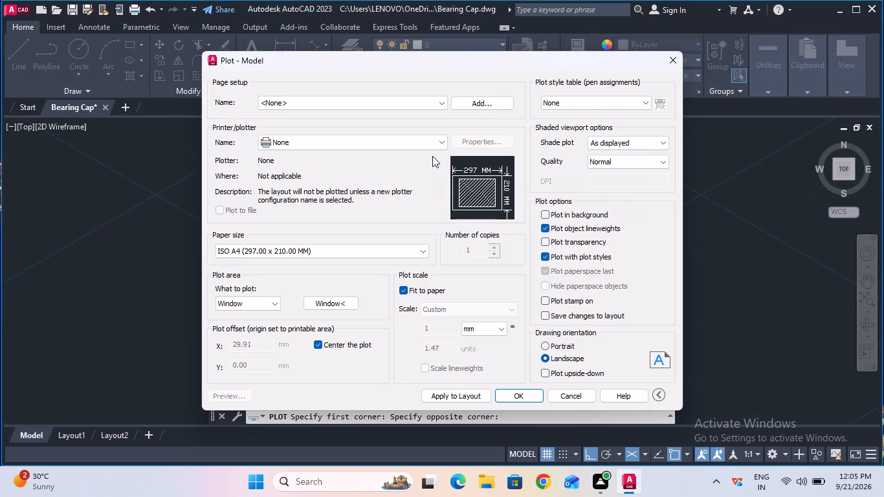
Plot the drawing to a PDF file using the DWG To PDF.pc3 plotter.
{"action": "left_click", "coordinate": [432, 141]}
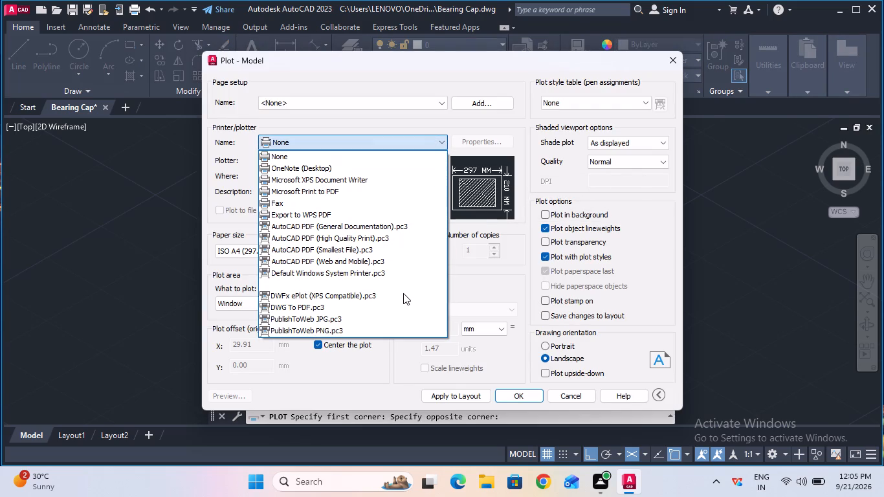
{"action": "left_click", "coordinate": [403, 303]}
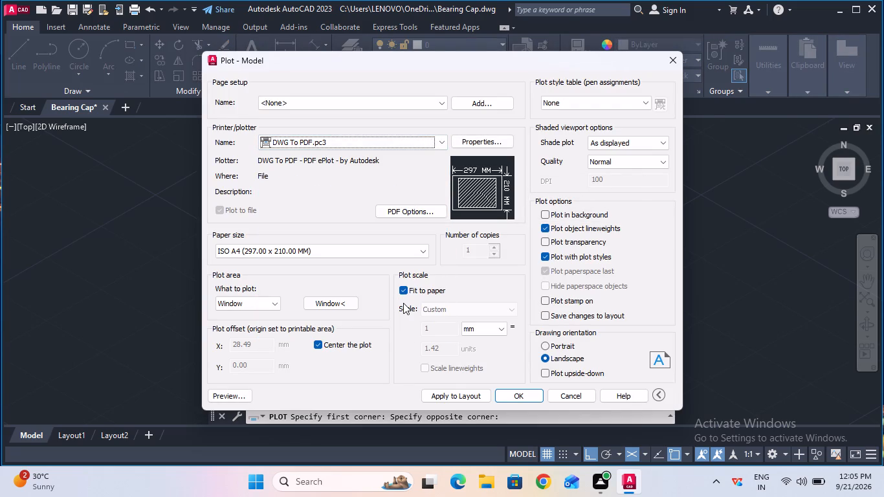
{"action": "left_click", "coordinate": [510, 395]}
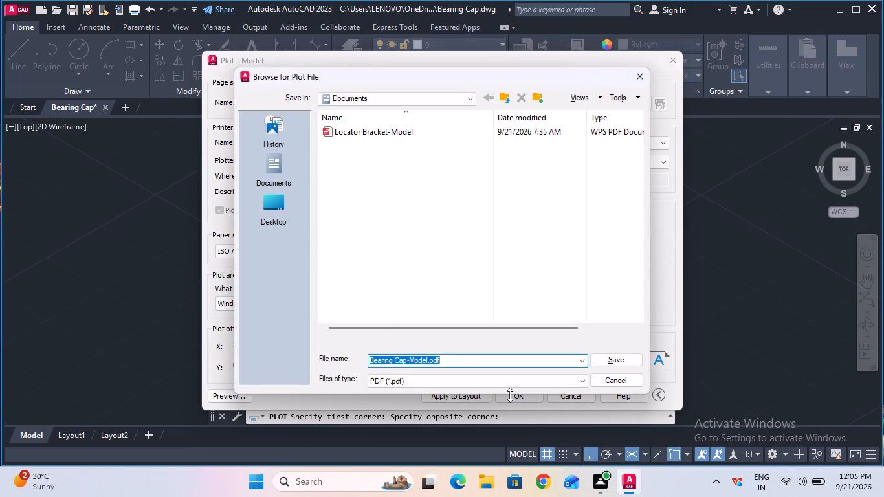
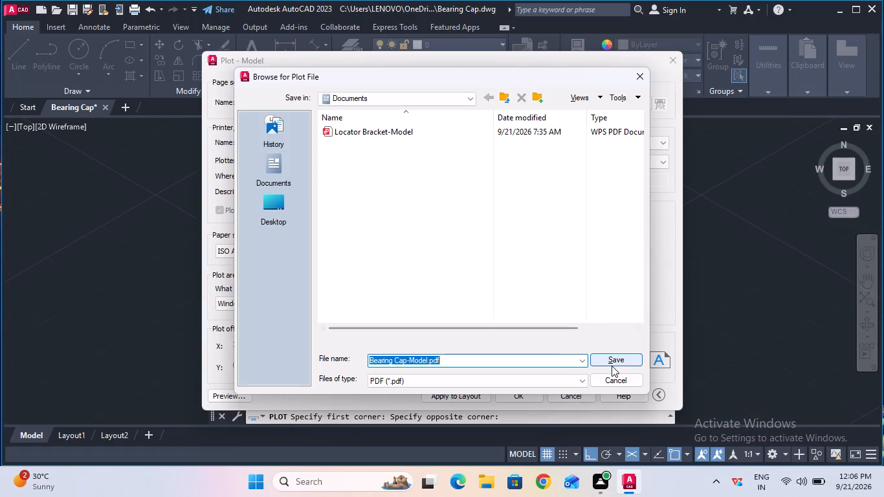
Save the plot as a PDF named Bearing Cap Model in the Documents folder and close the PDF viewer that opens.
{"action": "key", "text": "space"}
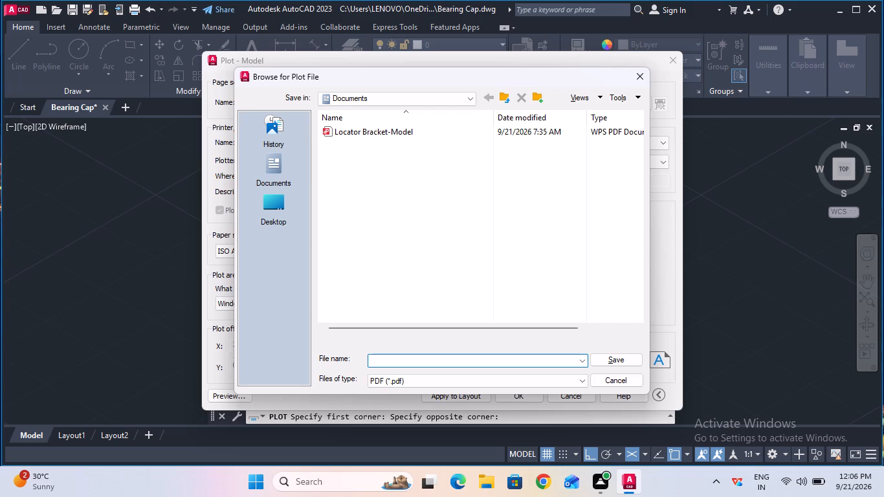
{"action": "key", "text": "b"}
{"action": "type", "text": "earing"}
{"action": "key", "text": "space"}
{"action": "key", "text": "c"}
{"action": "type", "text": "ap"}
{"action": "key", "text": "space"}
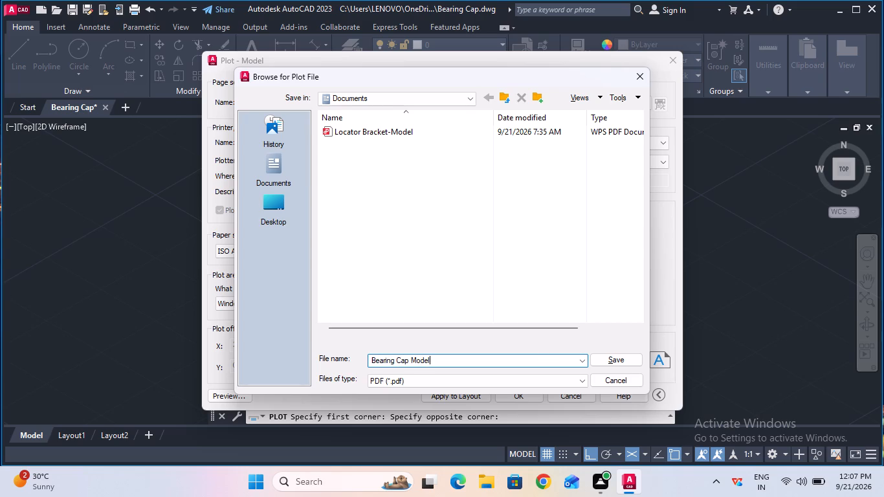
{"action": "left_click", "coordinate": [617, 357]}
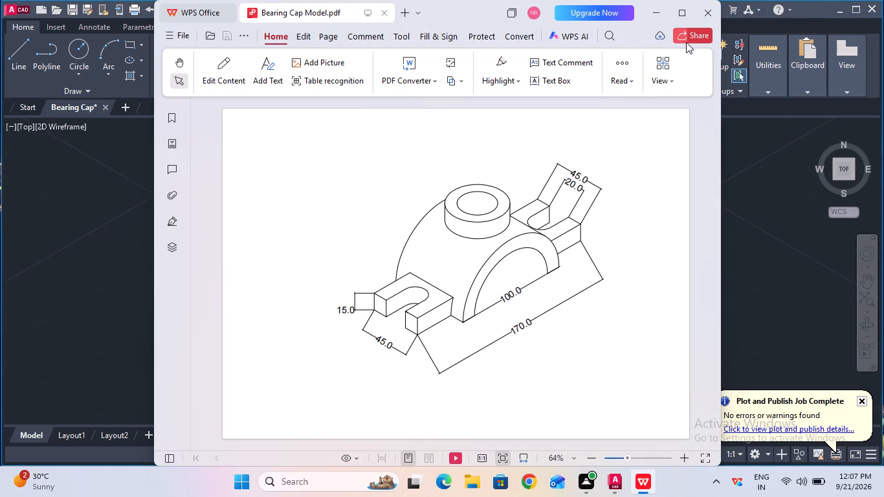
{"action": "left_click", "coordinate": [700, 13]}
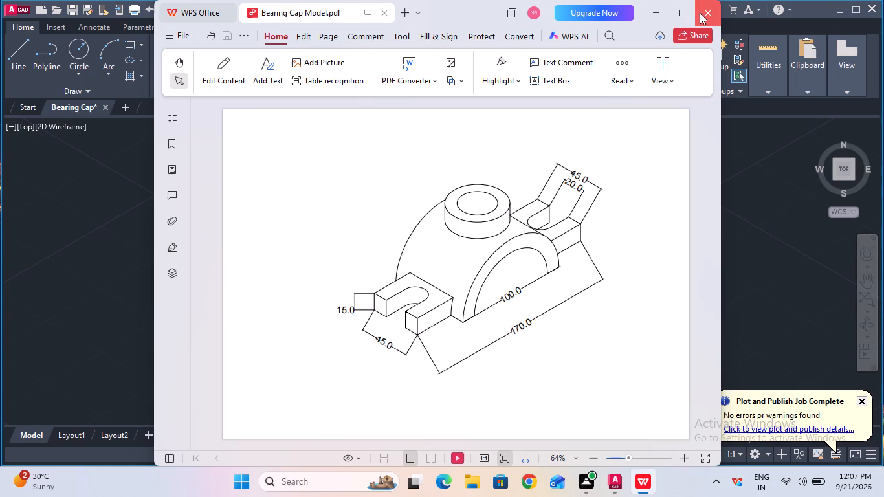
Exit AutoCAD, saving the changes to Bearing Cap.dwg.
{"action": "left_click", "coordinate": [874, 4]}
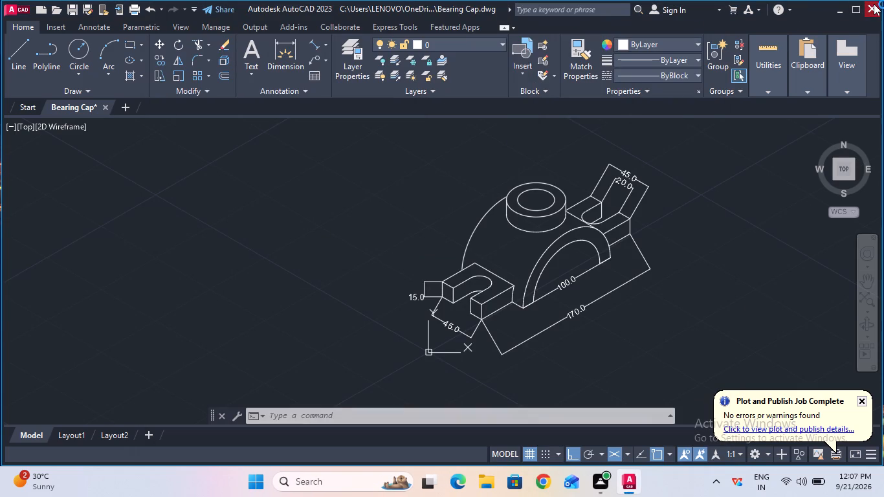
{"action": "left_click", "coordinate": [412, 266]}
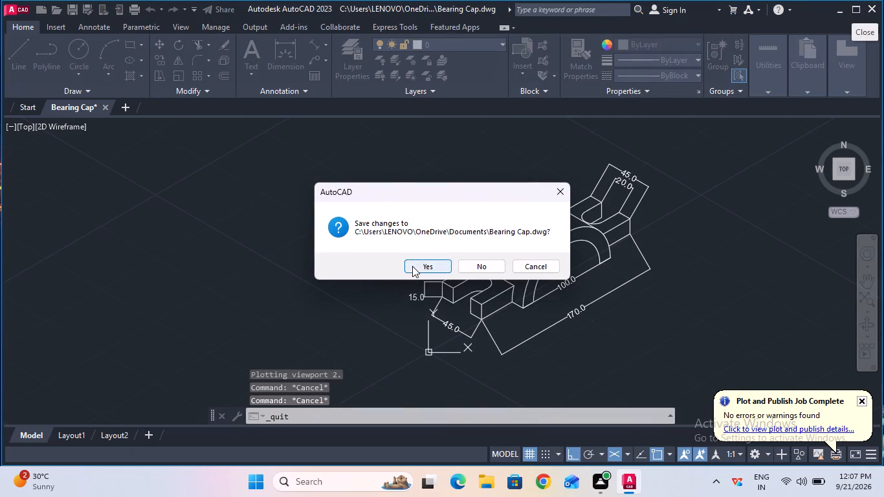